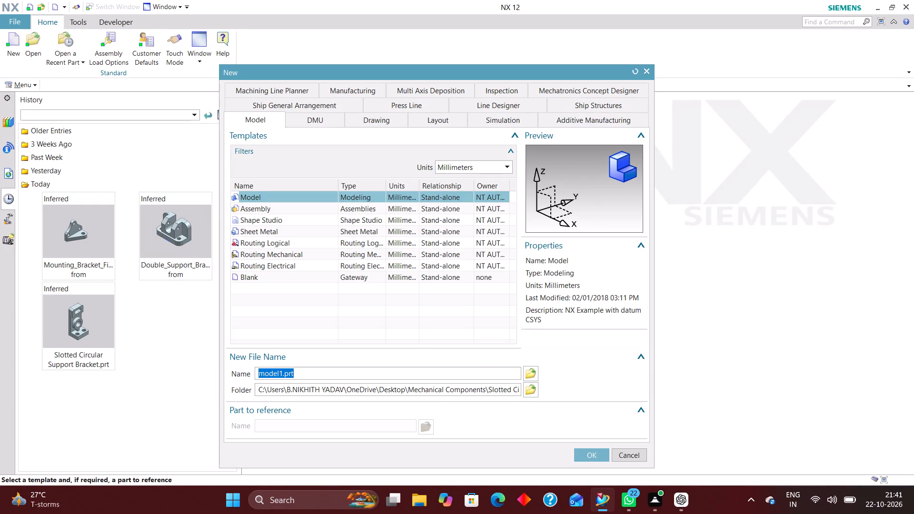
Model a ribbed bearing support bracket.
Create a new millimetre Model part, model1.prt, in the Ribbed Bearing Support Bracket folder under Mechanical Components.
left_click(530, 389)
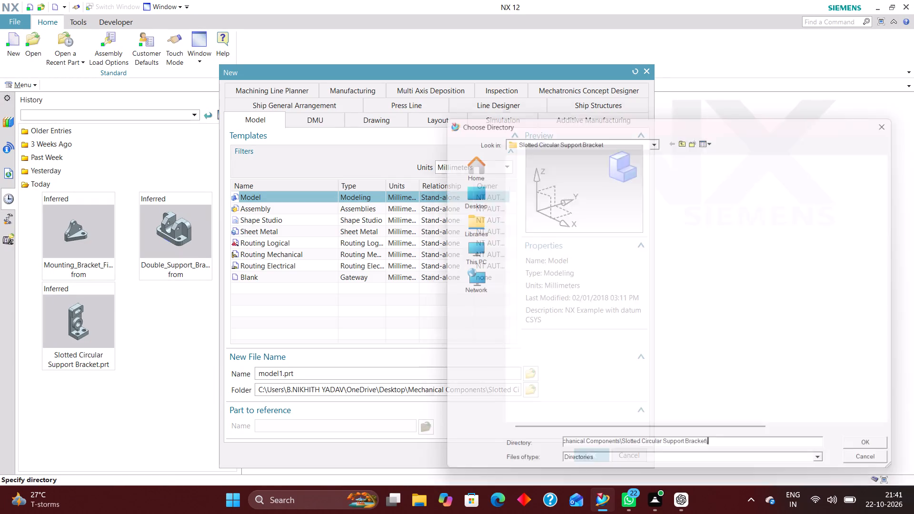
left_click_drag(678, 119, 518, 87)
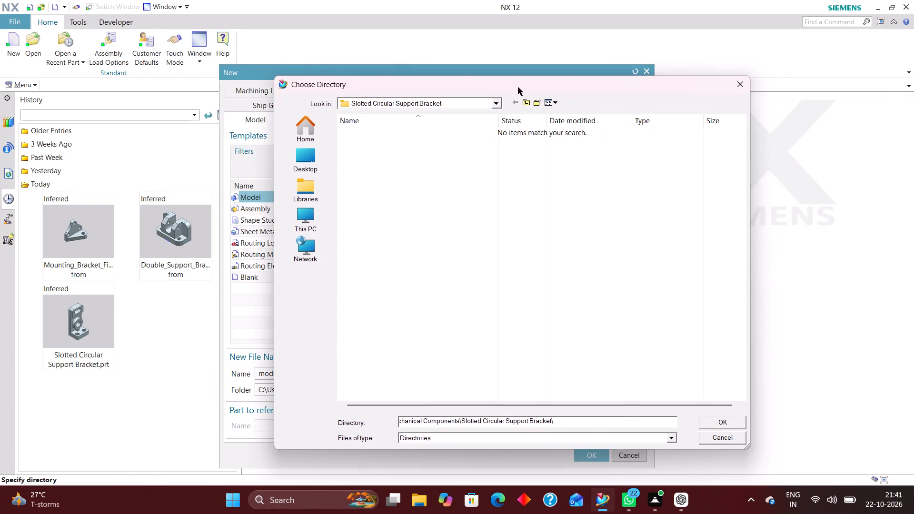
left_click_drag(518, 87, 517, 87)
left_click(520, 100)
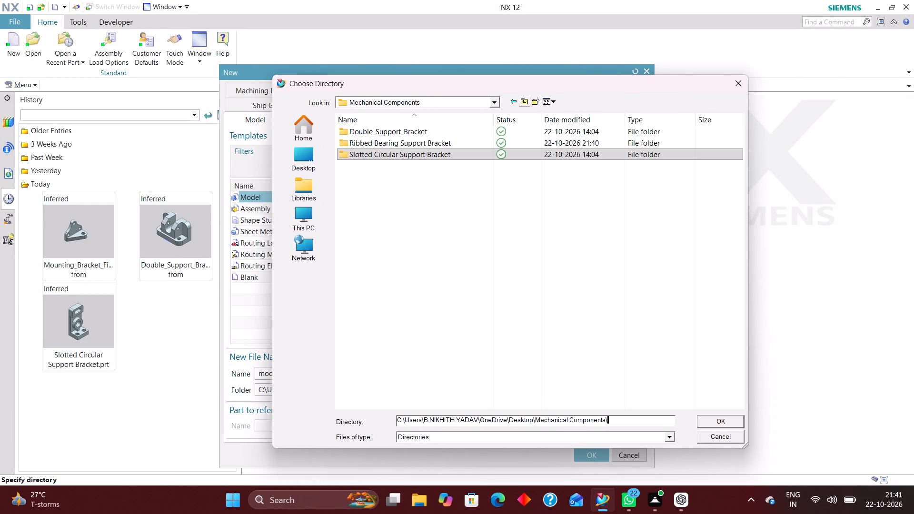
double_click(394, 141)
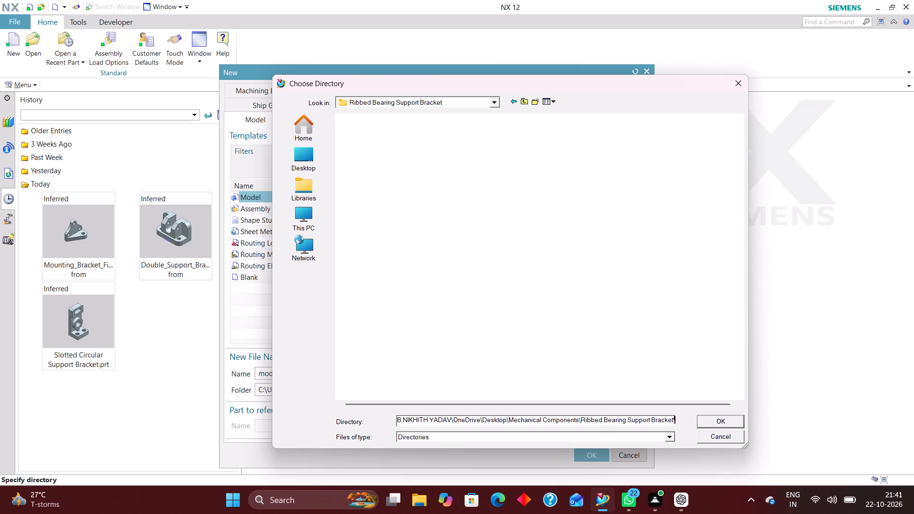
left_click(723, 421)
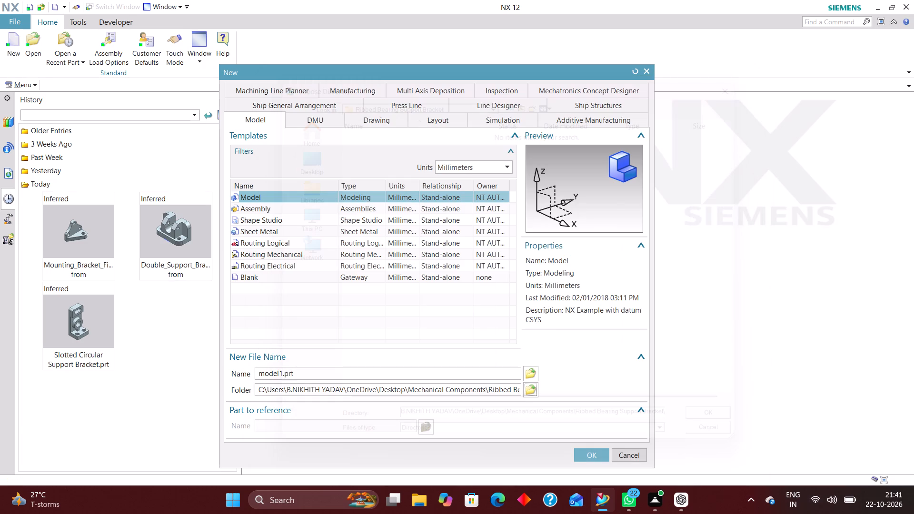
left_click(586, 456)
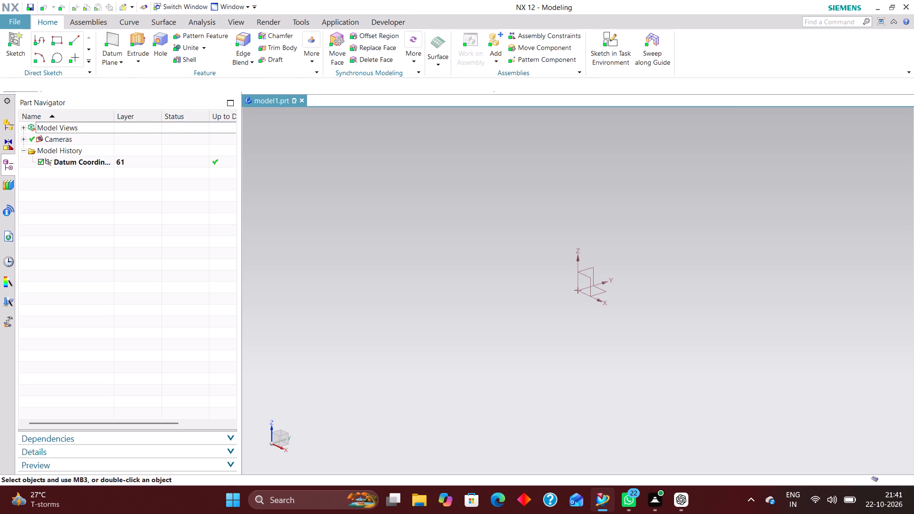
Review the sketch preferences, including the dimension label, text height and auto-dimensioning settings, and accept them.
left_click(35, 85)
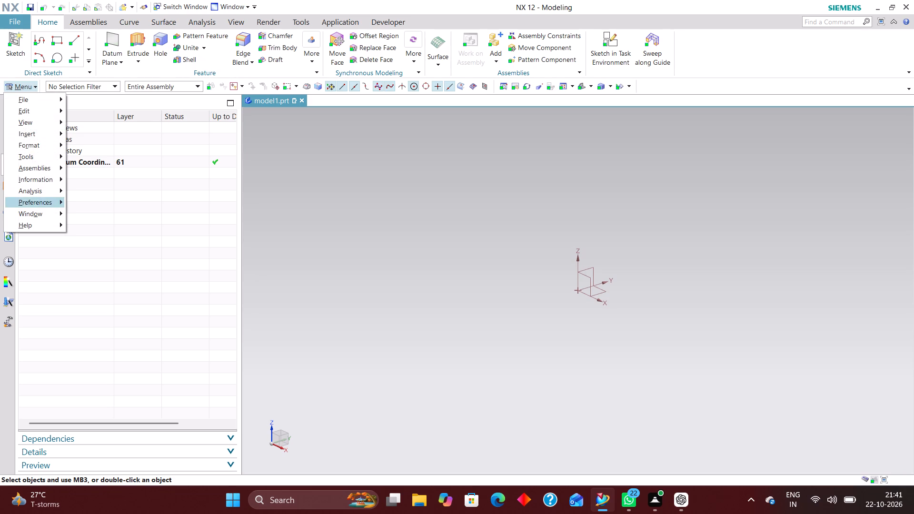
left_click(42, 202)
left_click(114, 203)
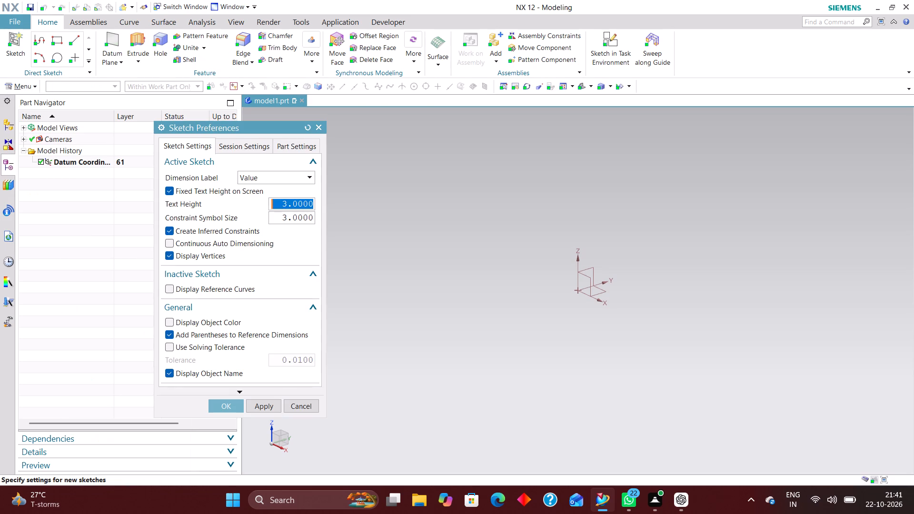
left_click(229, 397)
left_click(230, 404)
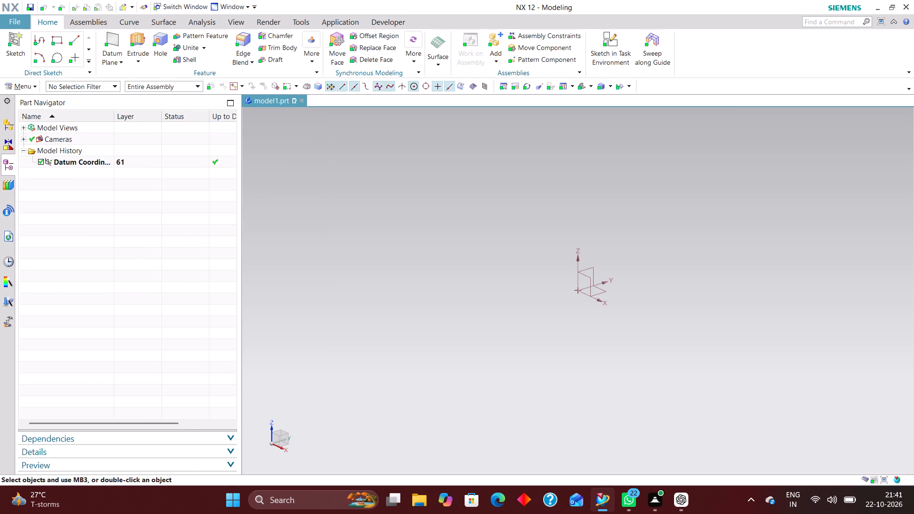
Start a sketch in the task environment on the datum coordinate system's YZ plane.
left_click(617, 44)
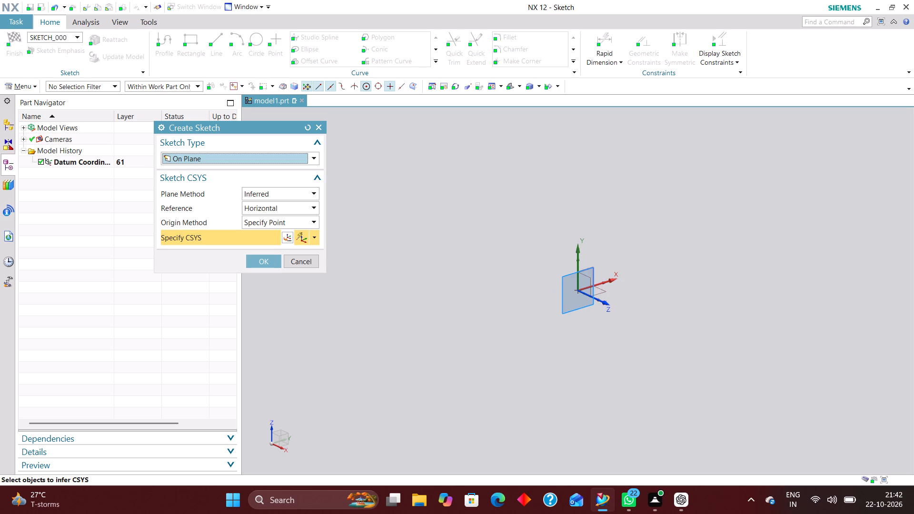
scroll(583, 269, "up", 1)
left_click(591, 272)
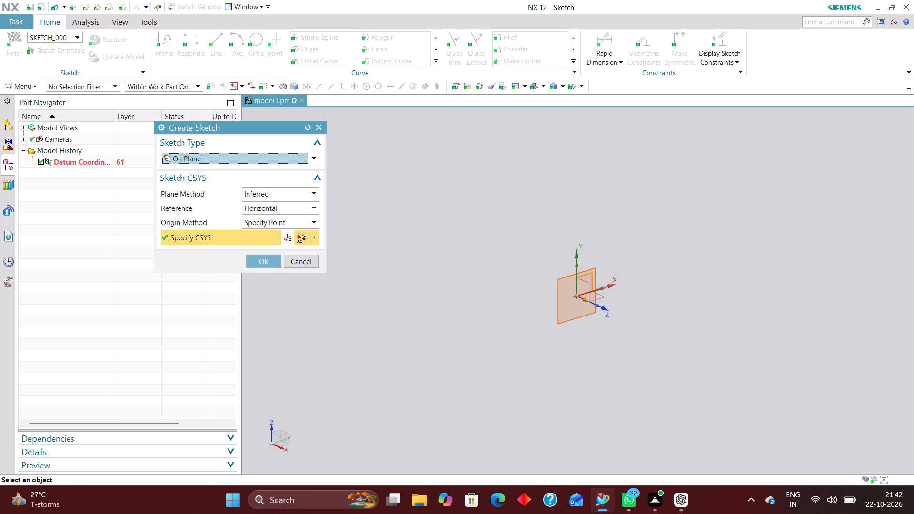
left_click(261, 260)
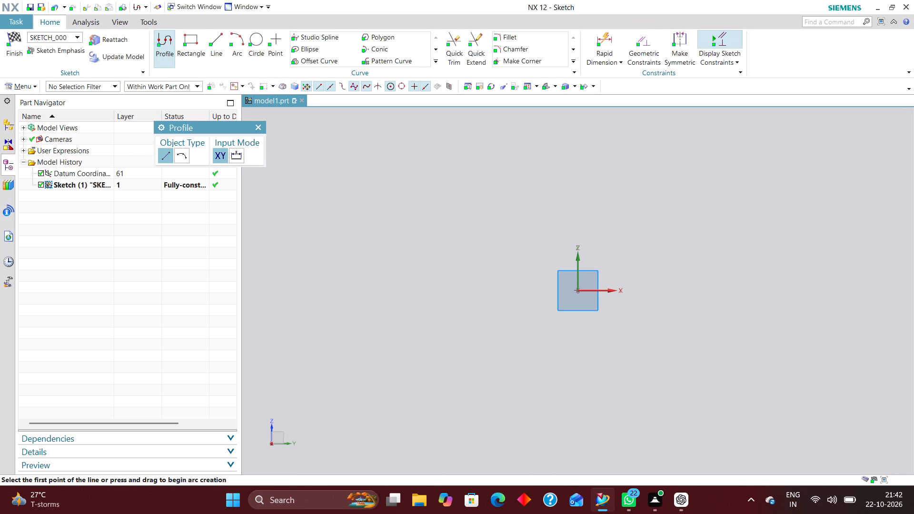
Sketch a horizontal top line above the origin with two outward-slanting sides, each about 63 mm long, down to the horizontal axis level.
left_click(214, 43)
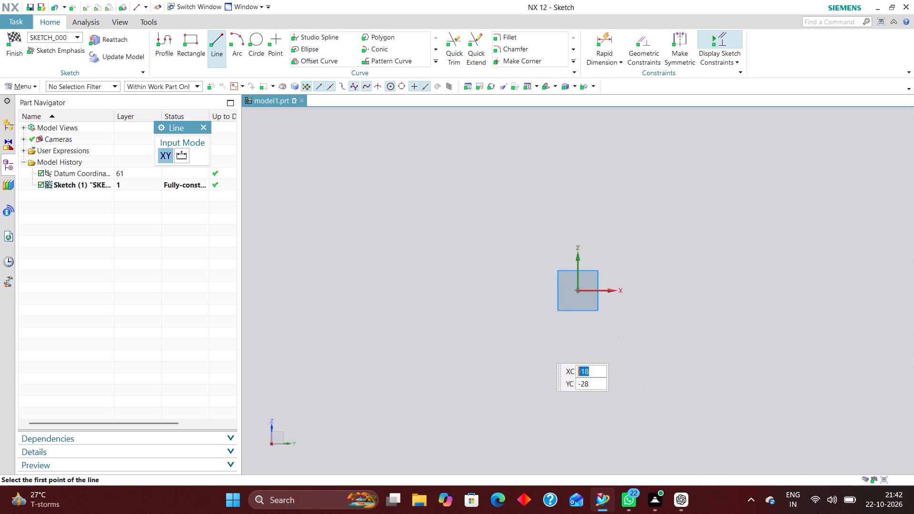
scroll(541, 347, "down", 1)
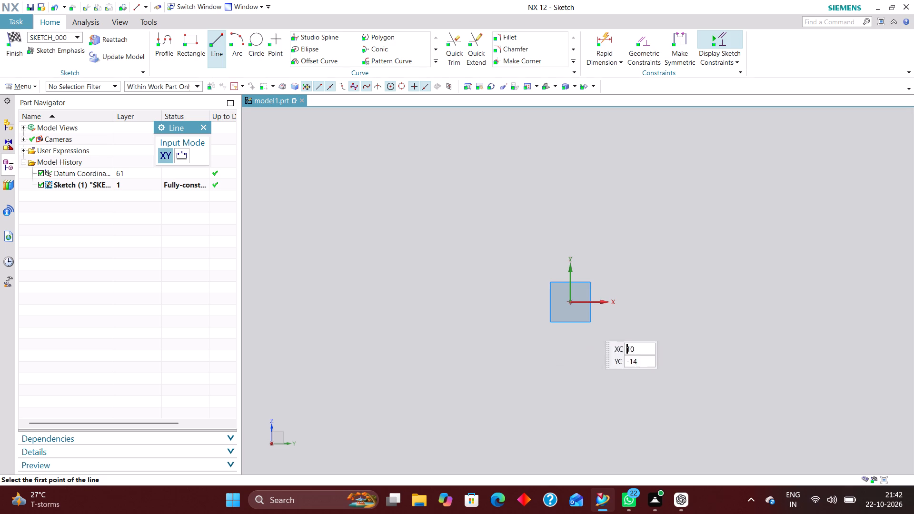
left_click(558, 202)
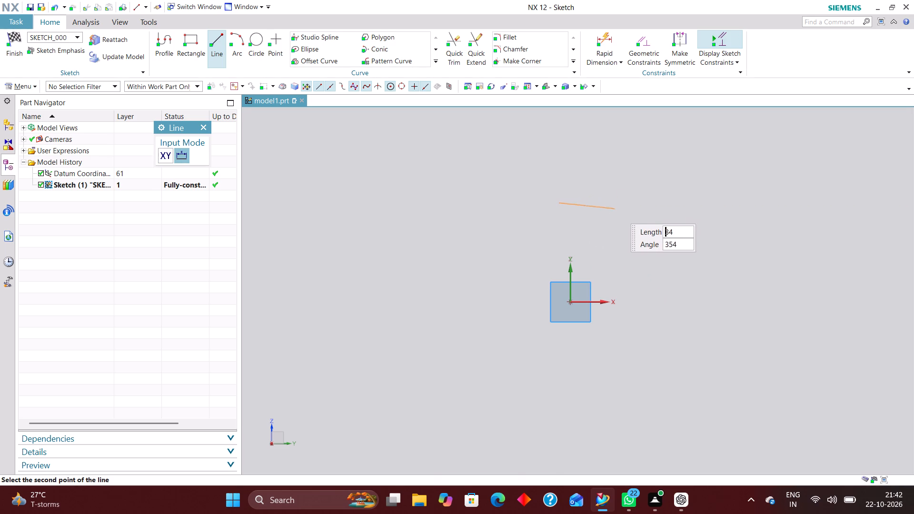
left_click(618, 203)
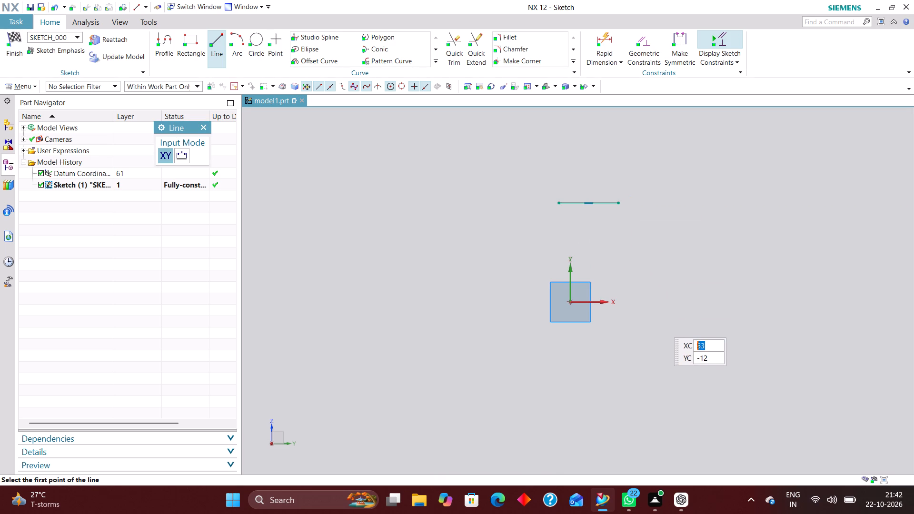
left_click(556, 204)
left_click(530, 302)
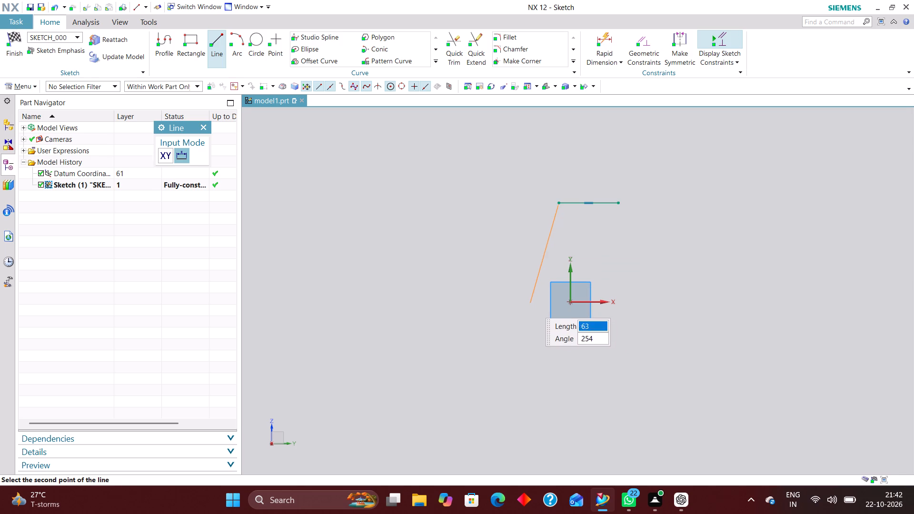
left_click(620, 205)
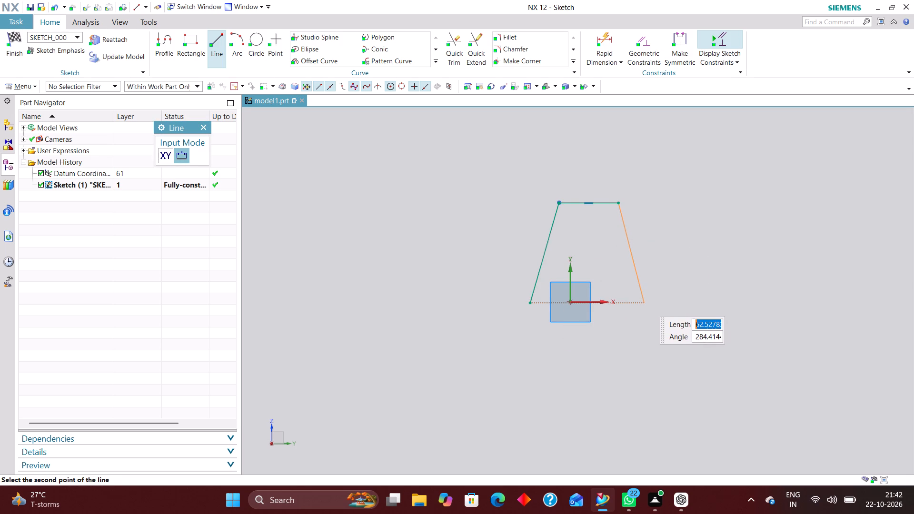
left_click(644, 300)
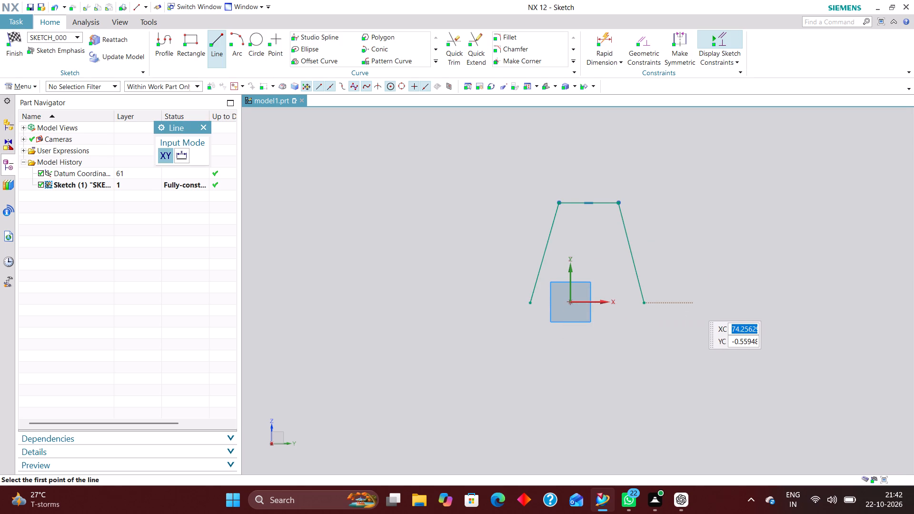
Draw a short horizontal line outward from the lower end of each slanted side.
left_click(646, 301)
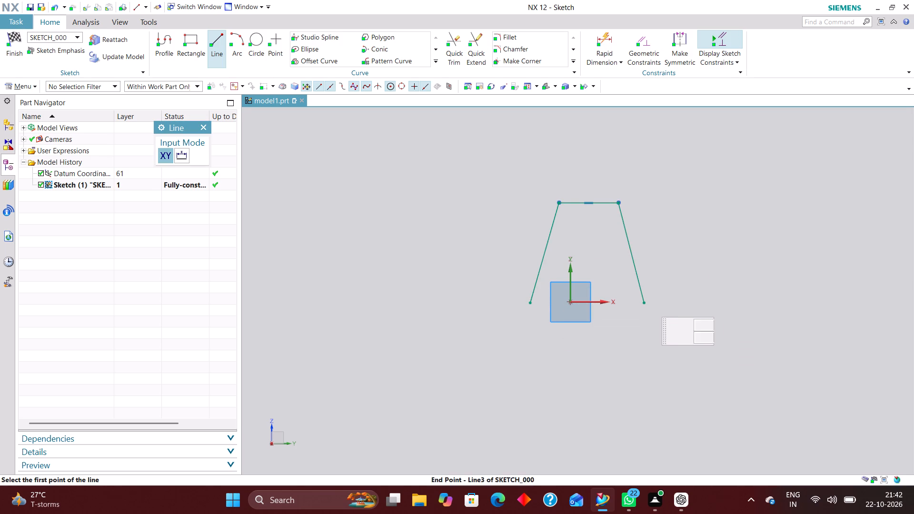
left_click(683, 299)
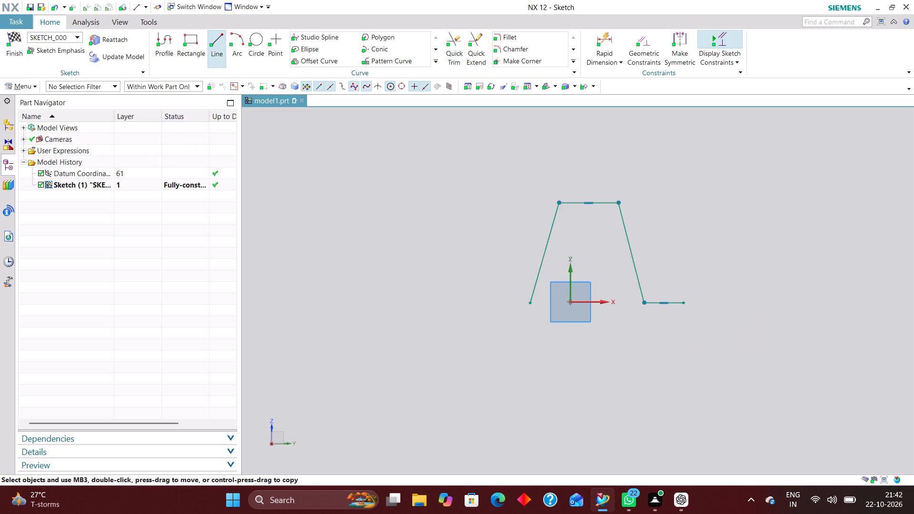
left_click(531, 304)
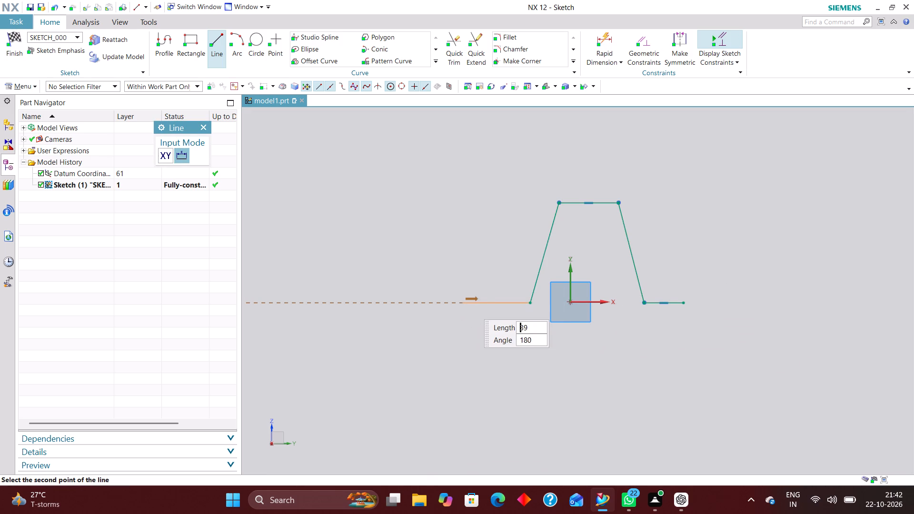
left_click(502, 304)
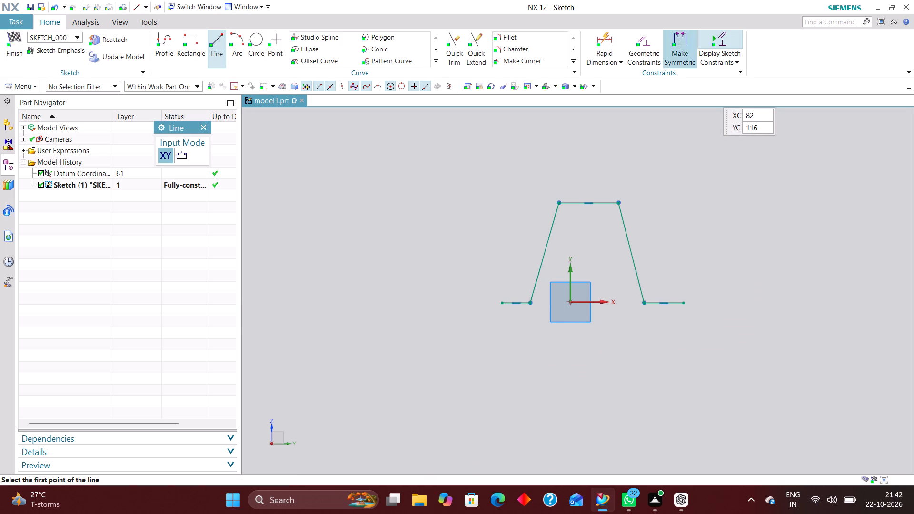
Add Point on Curve constraints placing the top line's midpoint on the vertical axis and both short bottom lines' midpoints on the horizontal axis.
left_click(639, 42)
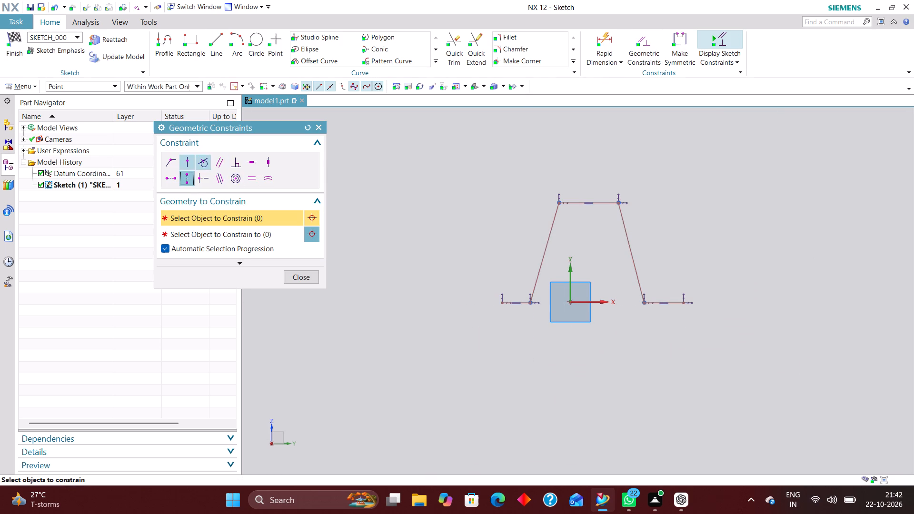
left_click(189, 158)
left_click(589, 201)
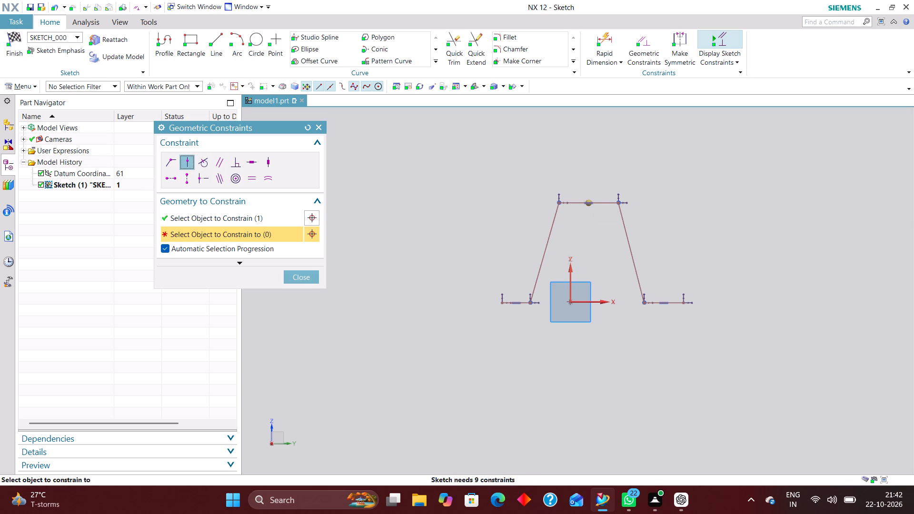
left_click(570, 285)
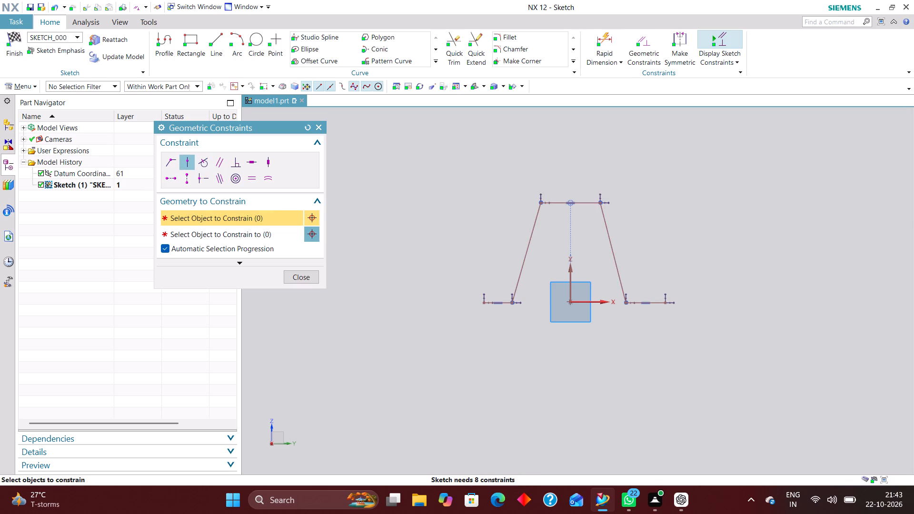
left_click(496, 304)
left_click(595, 304)
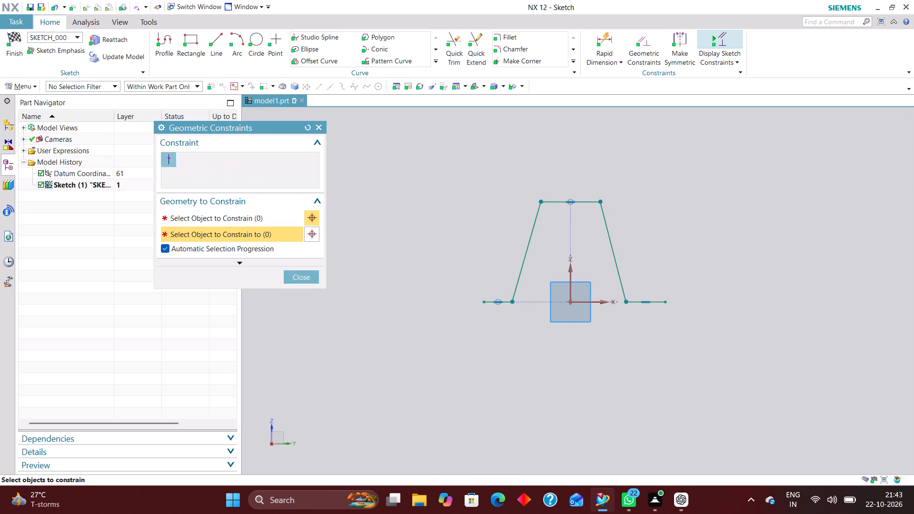
left_click(646, 301)
left_click(602, 300)
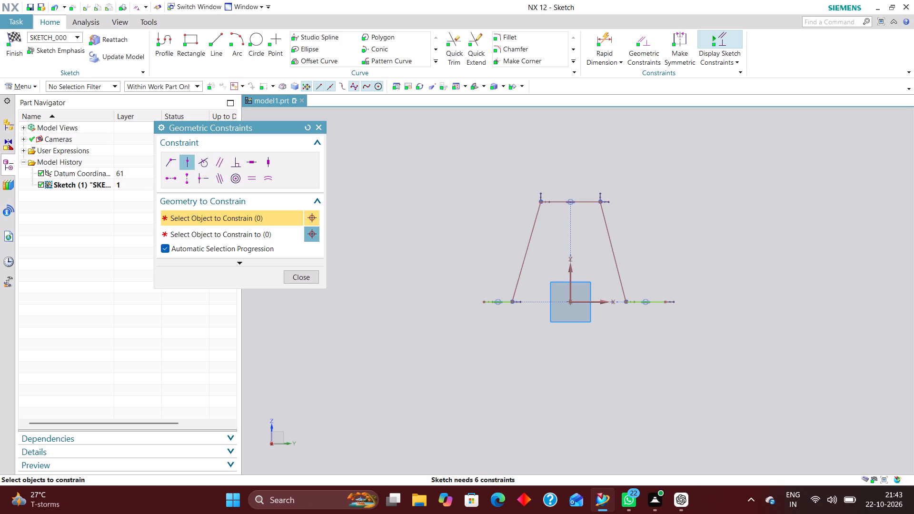
Dimension the profile's height from the horizontal axis to the top line as 52 mm.
left_click(608, 35)
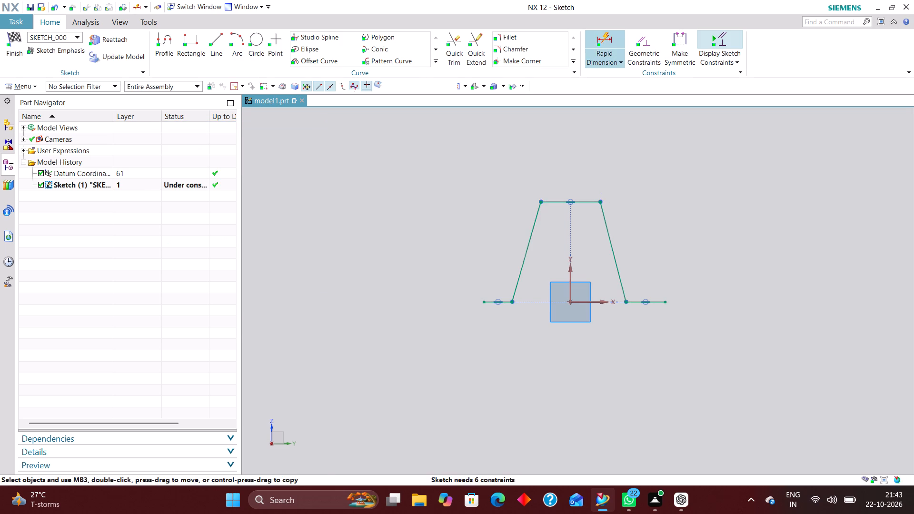
left_click(589, 302)
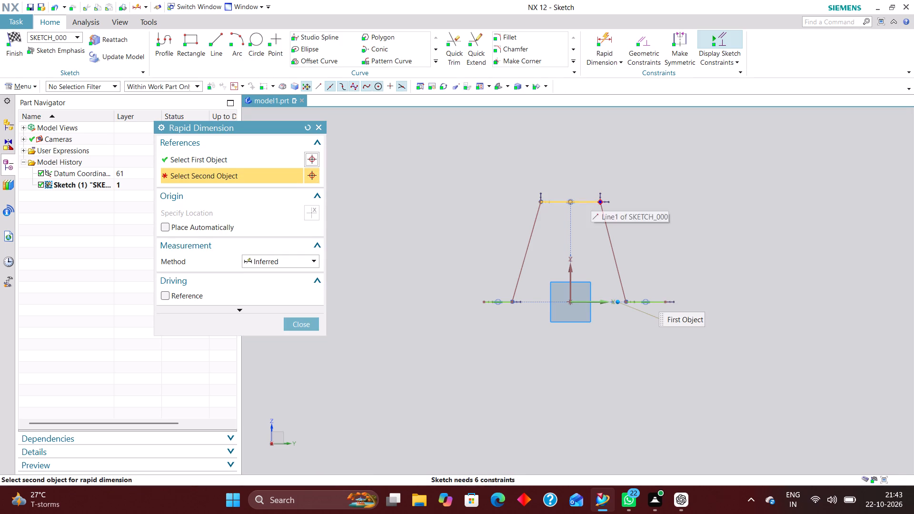
left_click(590, 199)
left_click(725, 237)
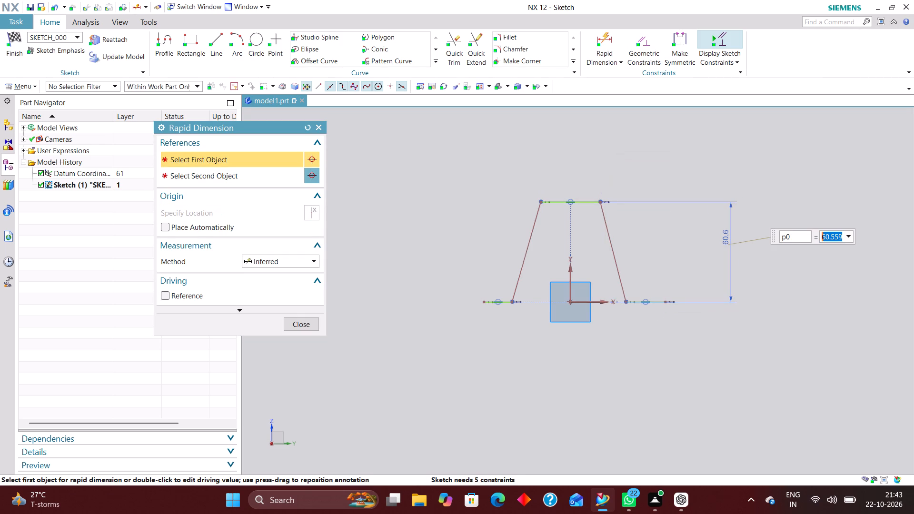
type("25")
key("BackSpace")
key("BackSpace")
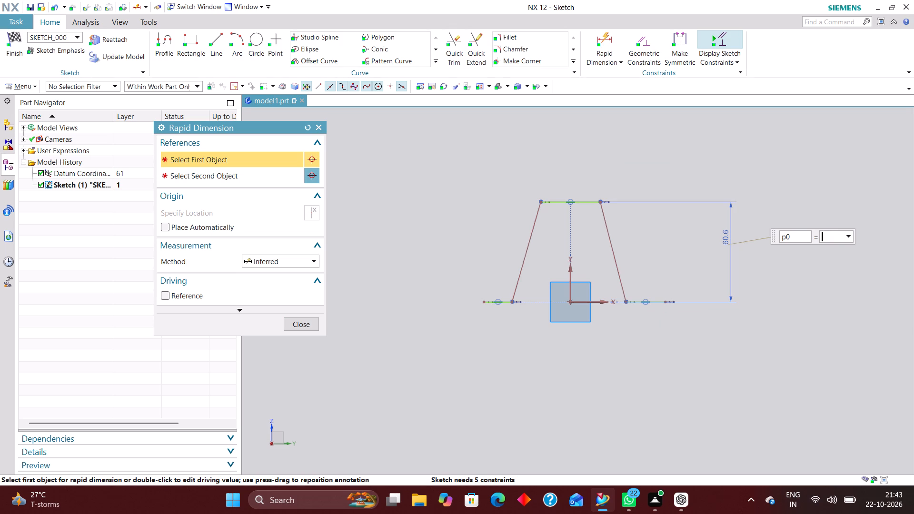
type("52")
key("Return")
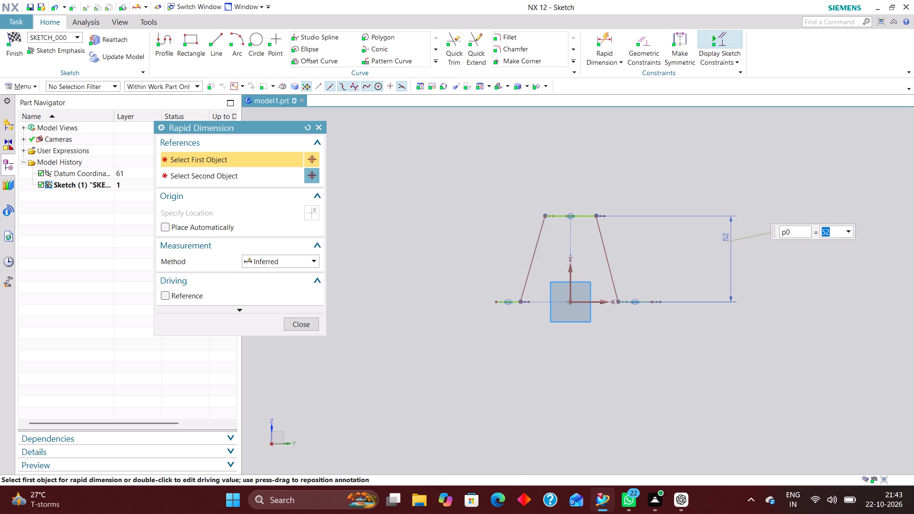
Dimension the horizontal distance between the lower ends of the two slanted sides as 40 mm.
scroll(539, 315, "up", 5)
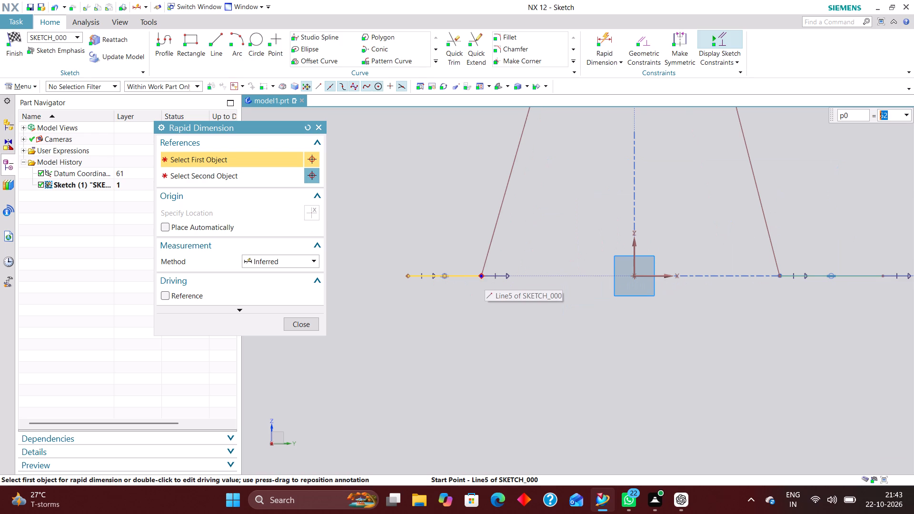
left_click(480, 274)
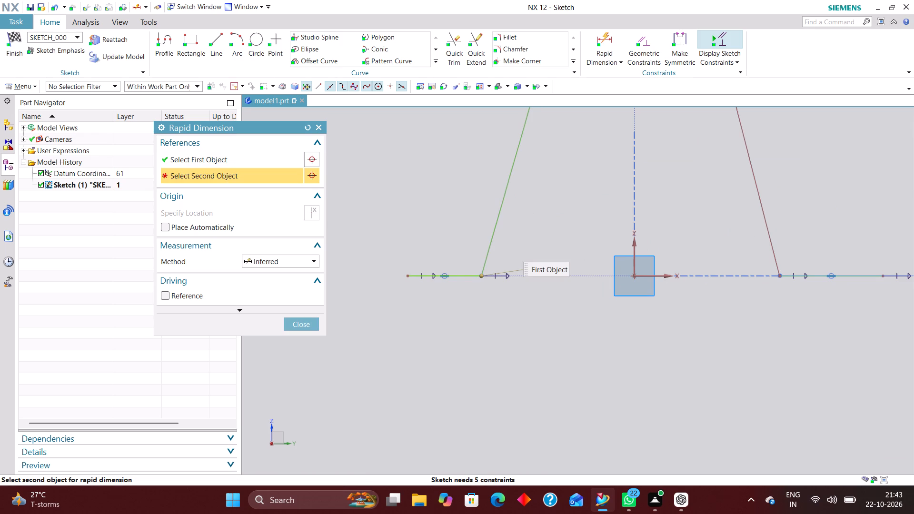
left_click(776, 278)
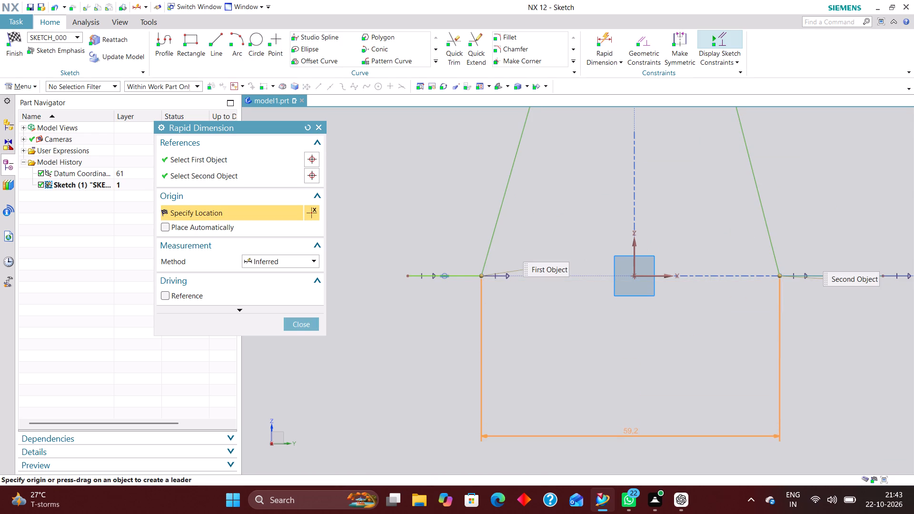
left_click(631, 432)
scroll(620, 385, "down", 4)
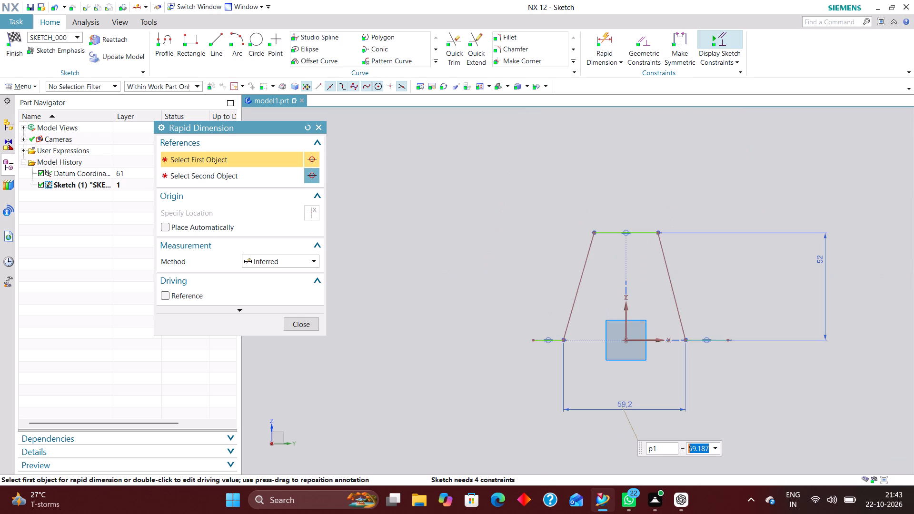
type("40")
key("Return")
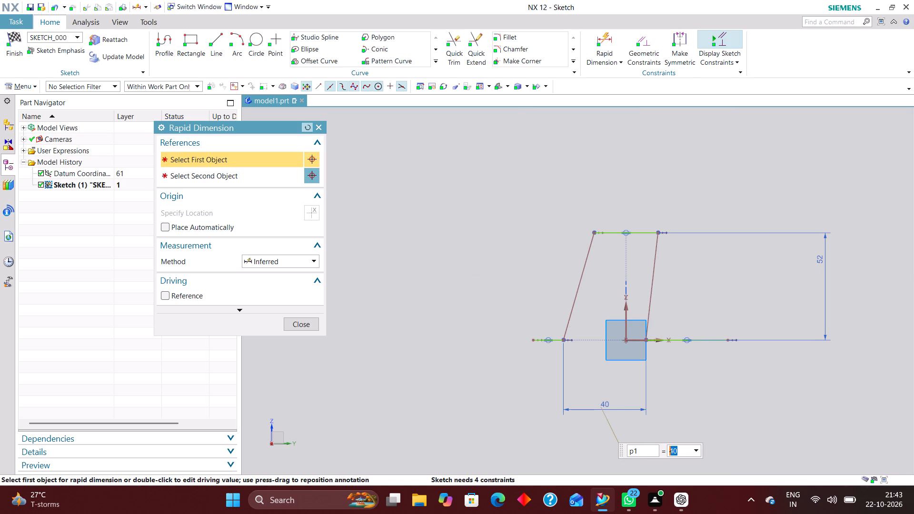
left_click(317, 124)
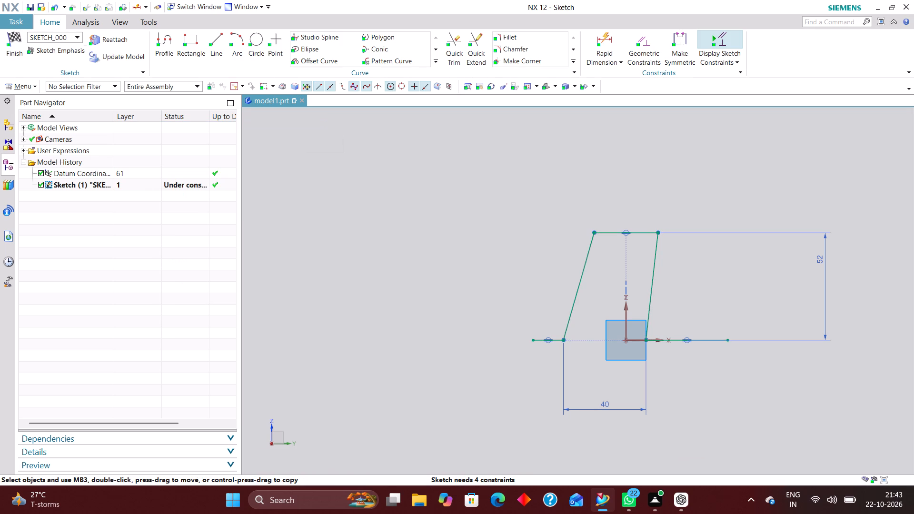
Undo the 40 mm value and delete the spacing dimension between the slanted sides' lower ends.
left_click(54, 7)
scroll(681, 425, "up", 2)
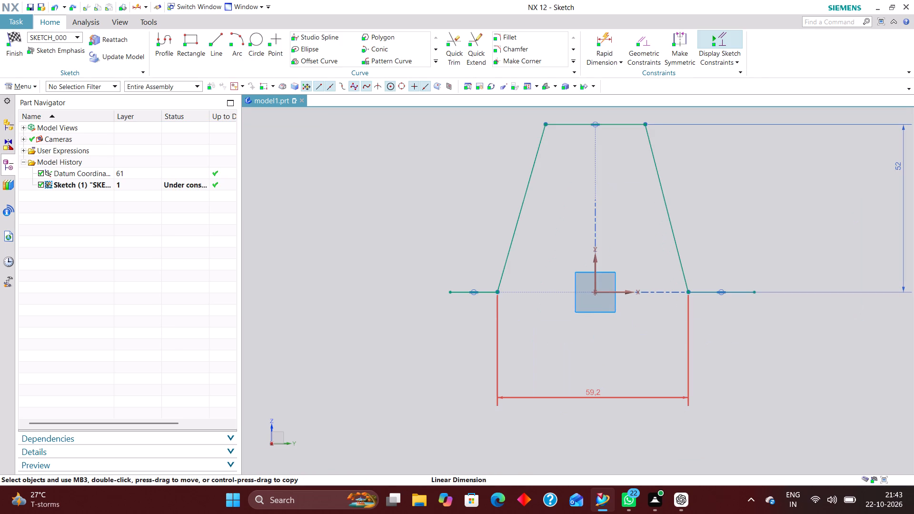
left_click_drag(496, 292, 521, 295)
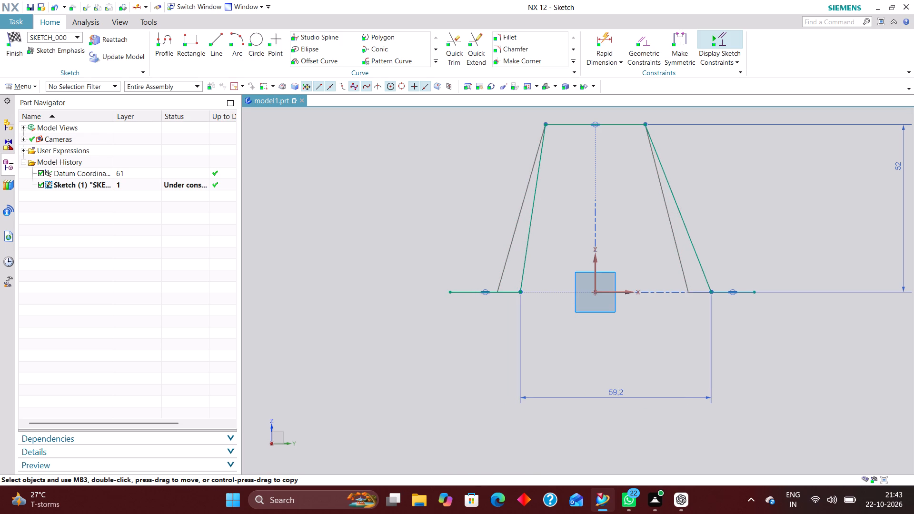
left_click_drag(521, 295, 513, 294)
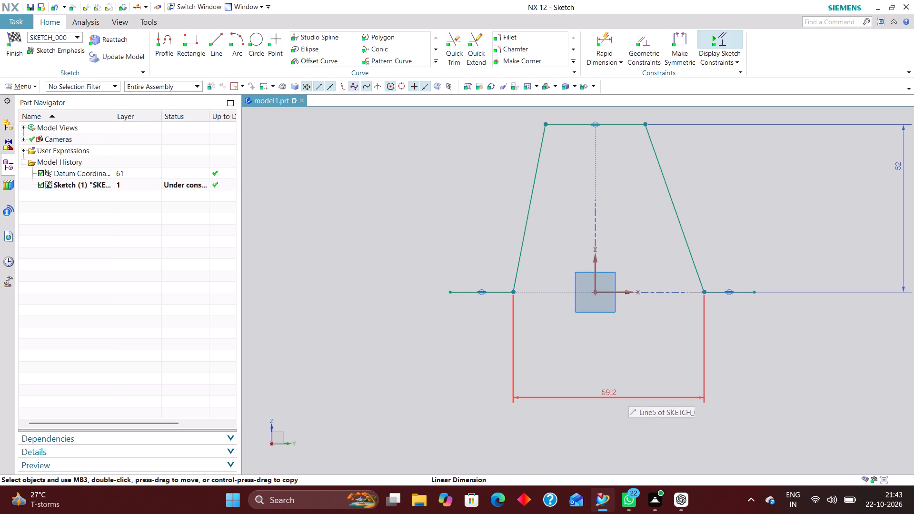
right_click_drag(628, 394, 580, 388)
Move the lower ends of both slanted sides inward along the horizontal axis until they are about 47 mm apart.
left_click_drag(705, 293, 690, 293)
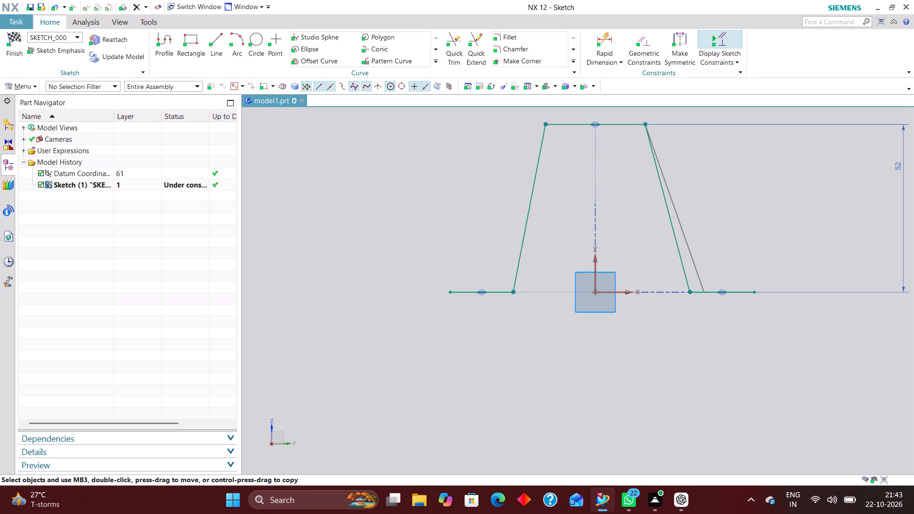
left_click_drag(690, 293, 686, 293)
left_click_drag(508, 293, 524, 293)
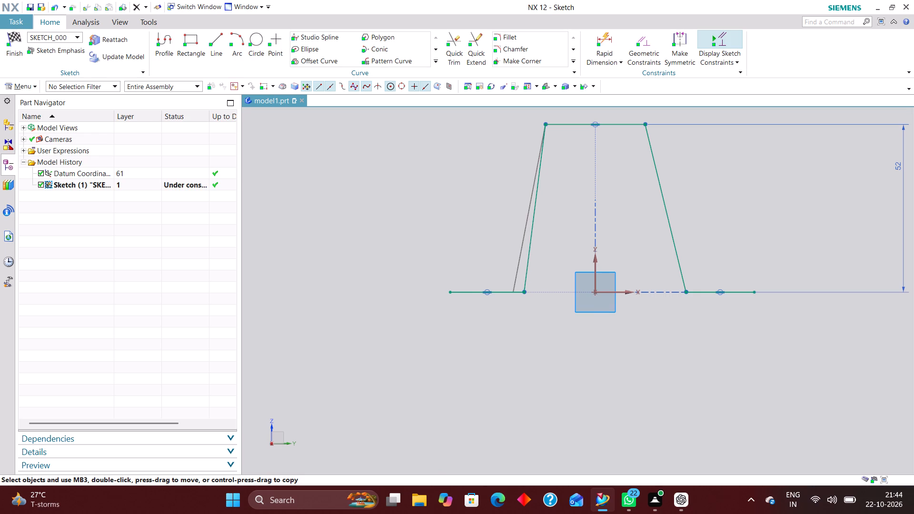
left_click_drag(524, 293, 523, 293)
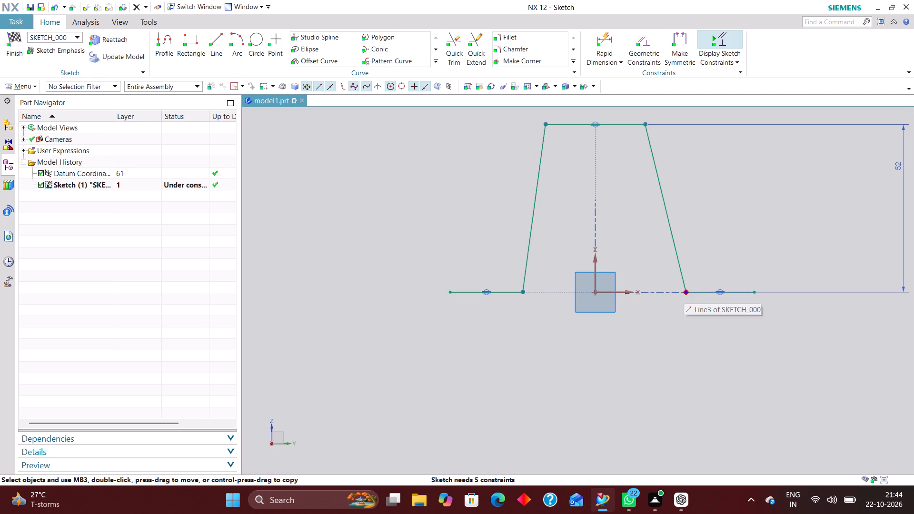
left_click_drag(684, 291, 675, 293)
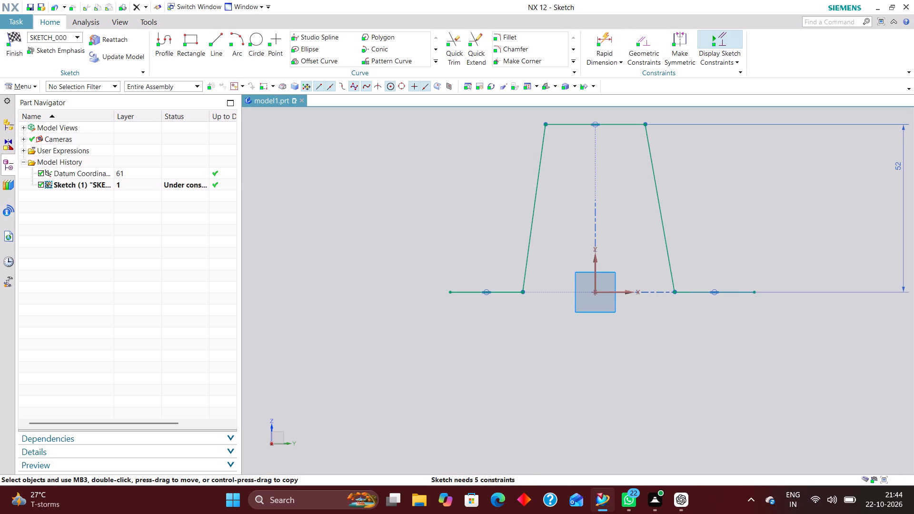
Dimension the horizontal distance between the lower ends of the two slanted sides as 40 mm.
left_click(607, 49)
left_click(606, 40)
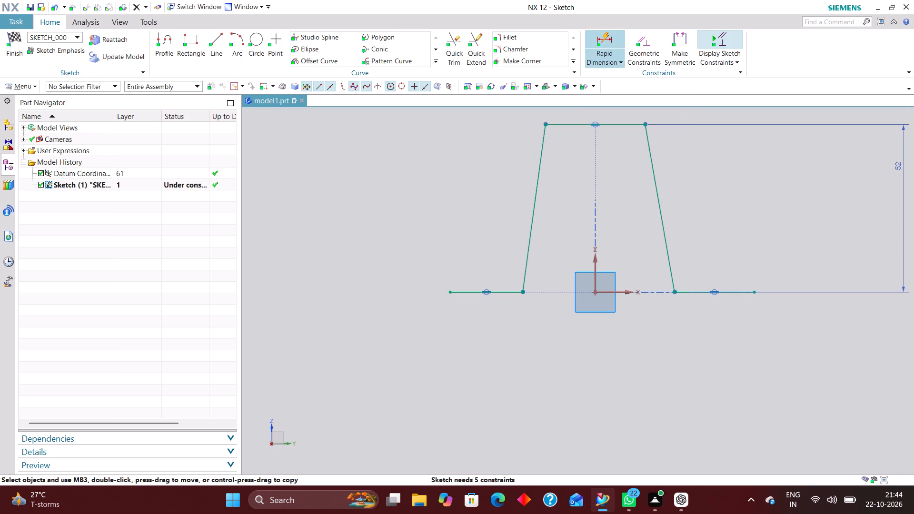
left_click(525, 291)
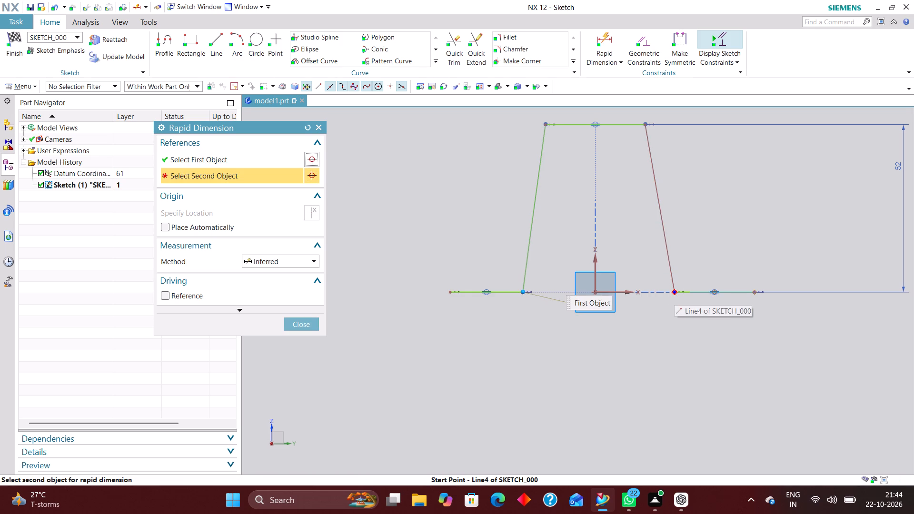
left_click(673, 290)
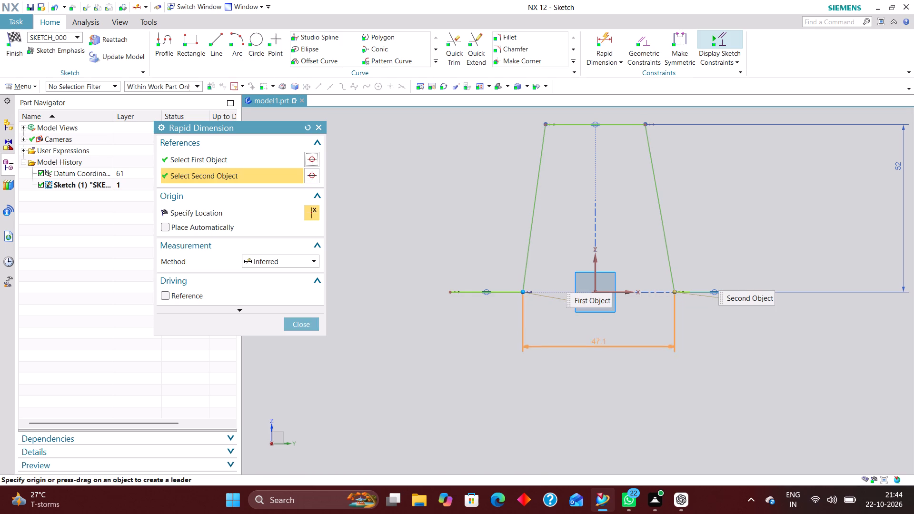
left_click(594, 376)
type("40")
key("Return")
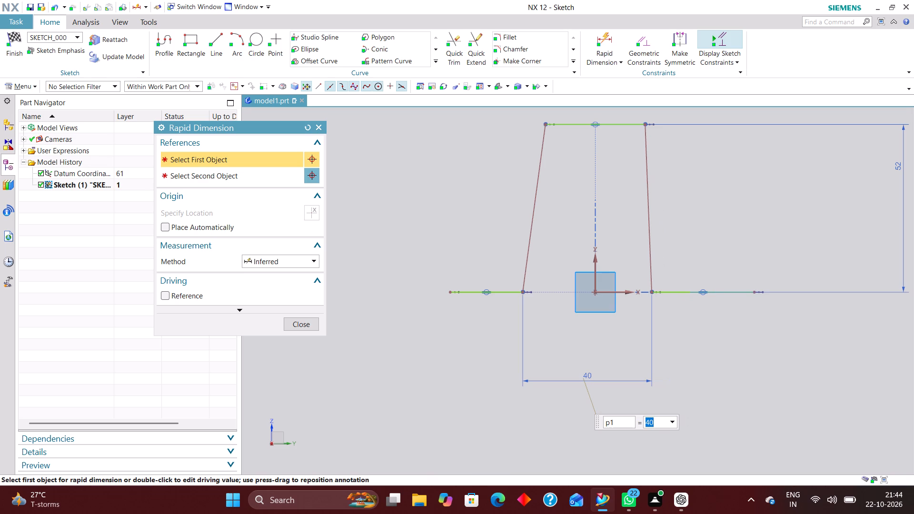
left_click(302, 326)
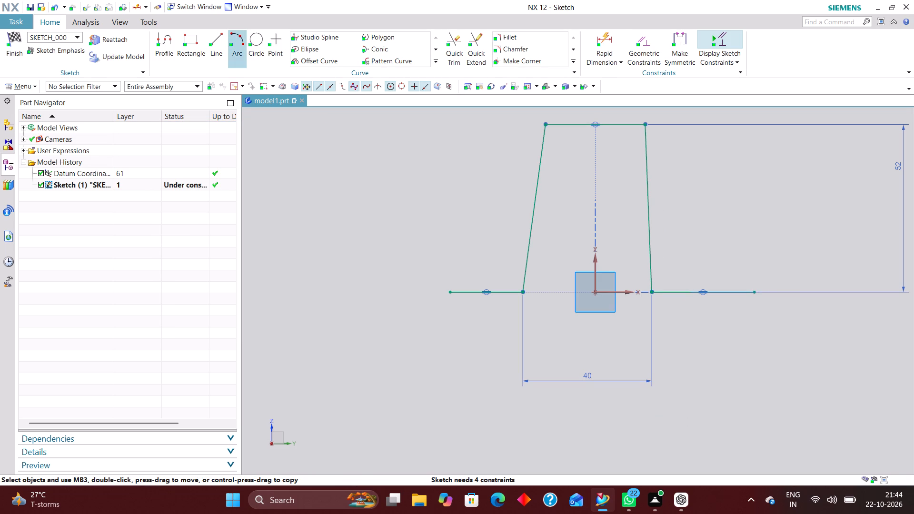
Draw a horizontal line connecting the lower ends of the two slanted sides.
left_click(224, 45)
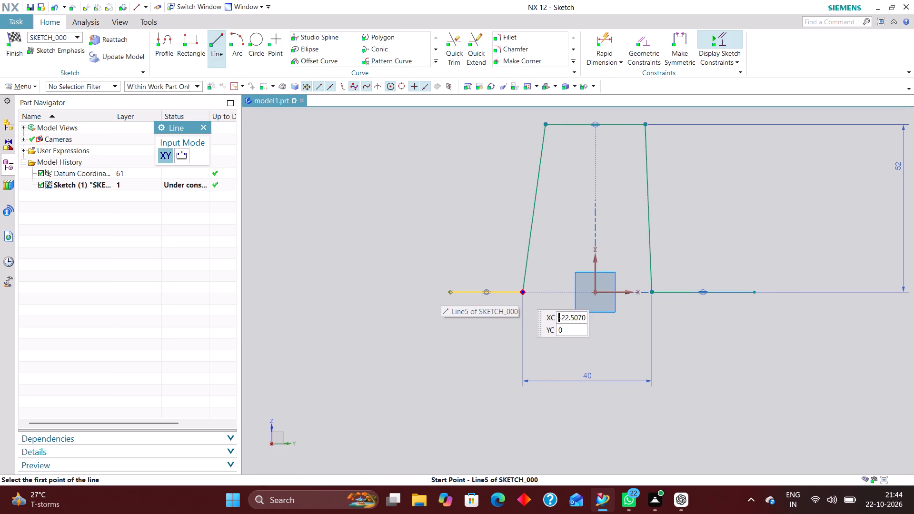
left_click(525, 294)
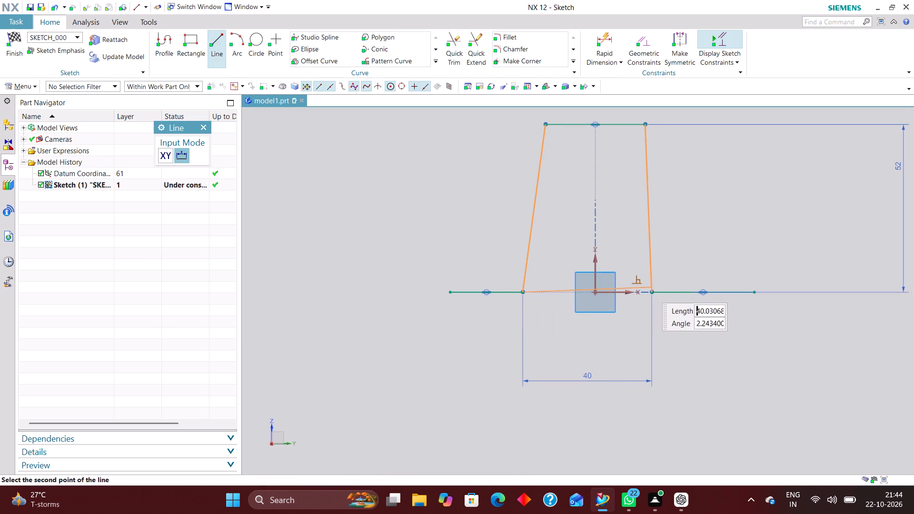
left_click(652, 295)
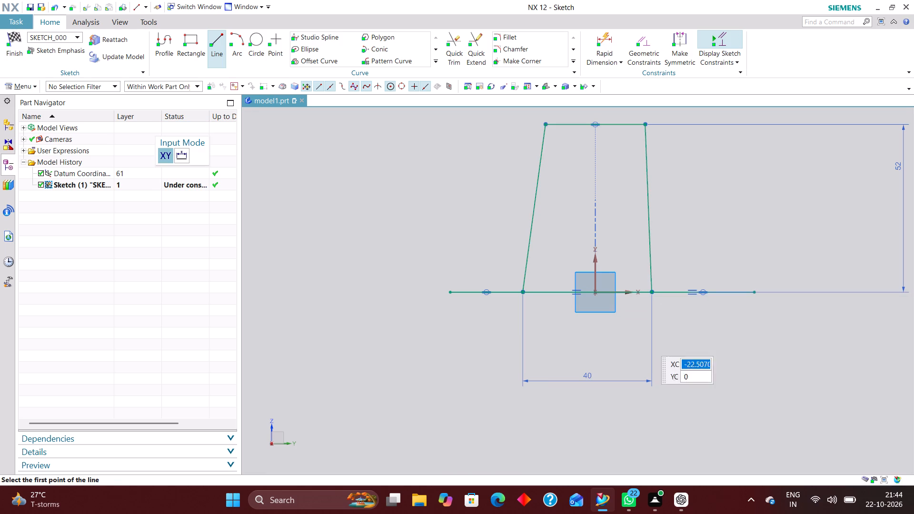
left_click(204, 125)
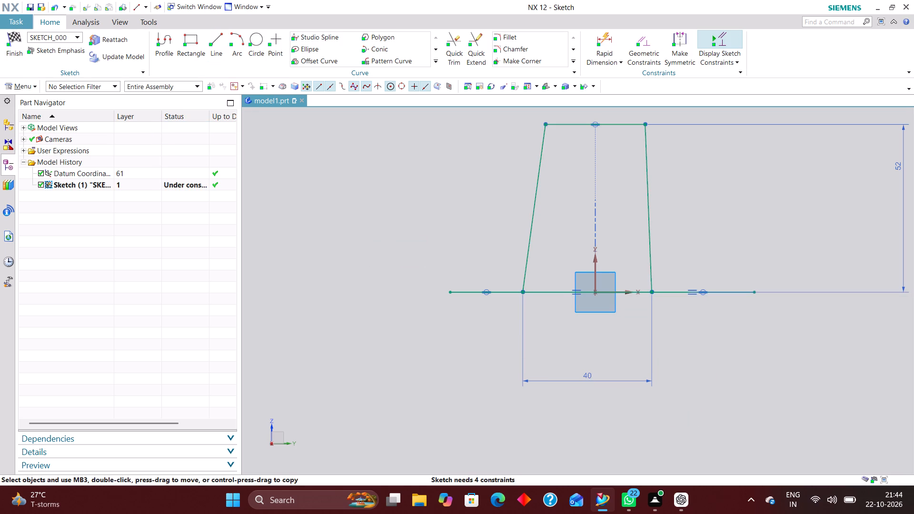
Convert the line connecting the slanted sides' lower ends to a reference line.
scroll(658, 313, "up", 2)
right_click(489, 284)
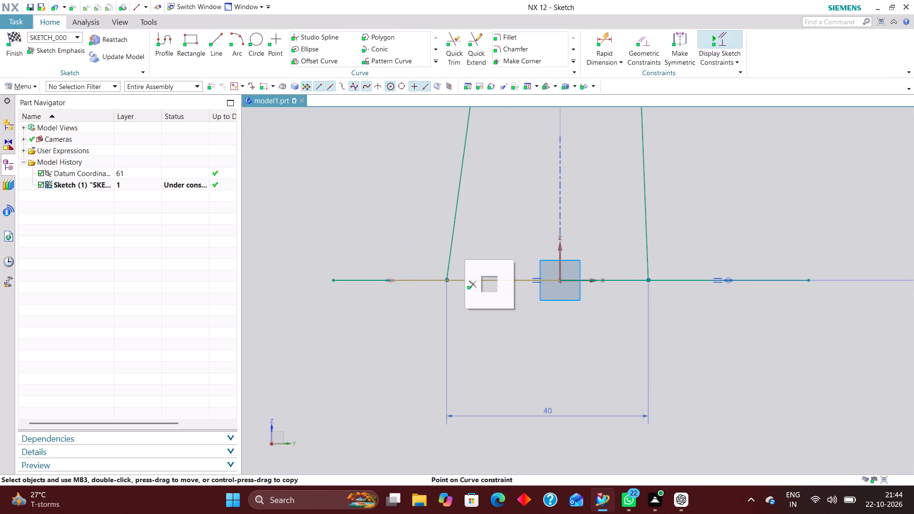
right_click(502, 281)
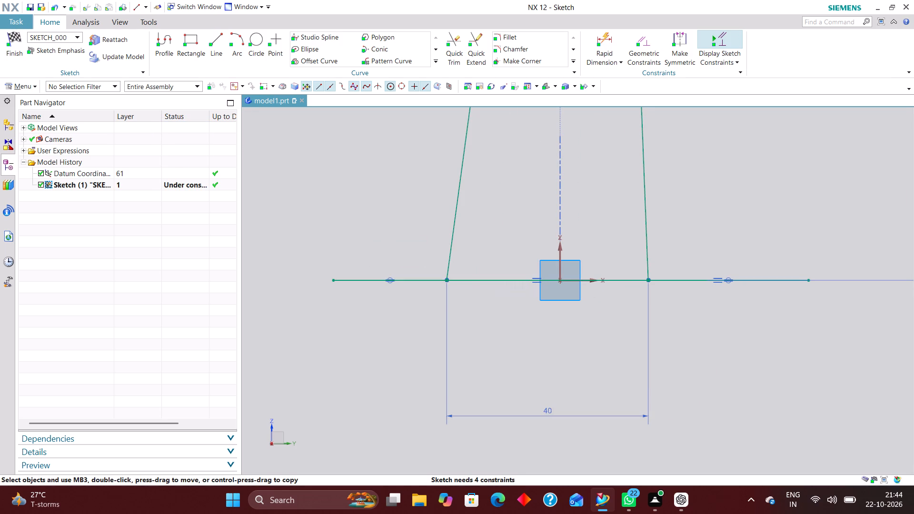
right_click_drag(583, 281, 617, 340)
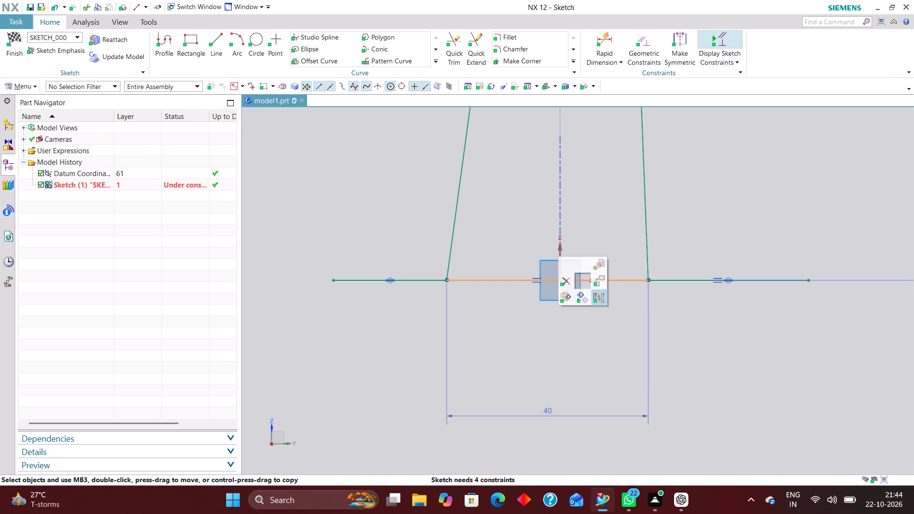
right_click_drag(617, 340, 617, 340)
scroll(633, 354, "down", 1)
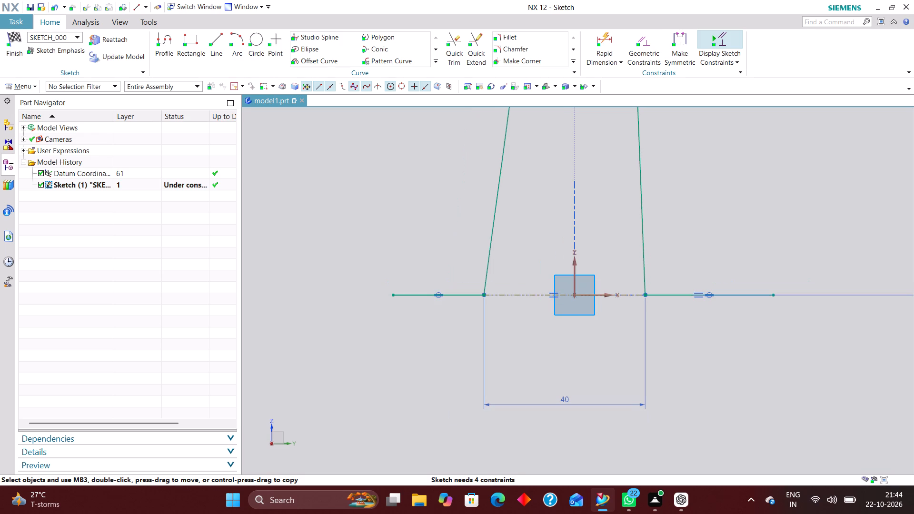
Add a Point on Curve constraint placing the bottom reference line's midpoint on the vertical axis.
left_click(646, 45)
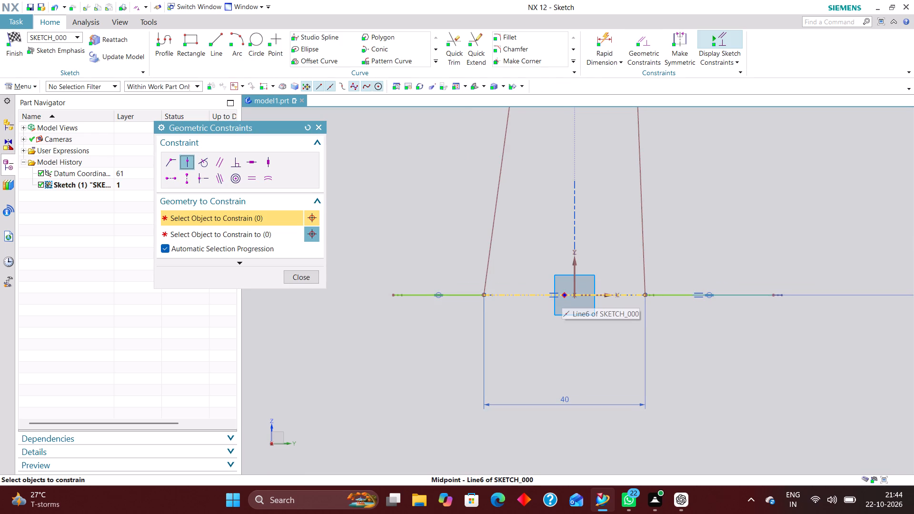
left_click(564, 296)
left_click(576, 279)
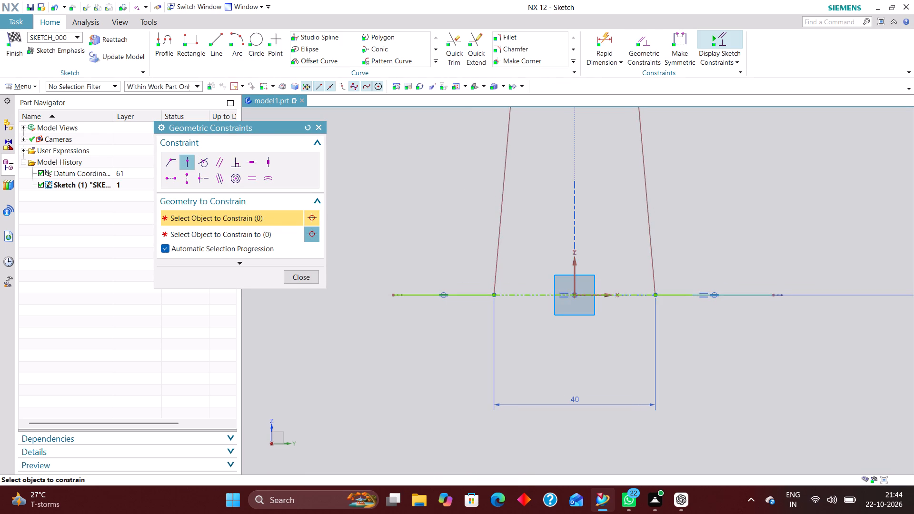
scroll(573, 368, "down", 2)
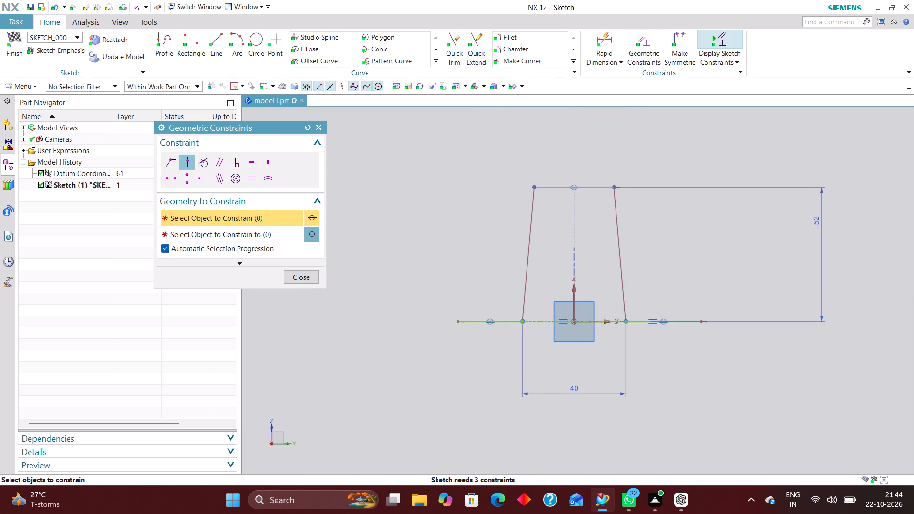
left_click(316, 280)
Dimension the profile's horizontal top line as 24 mm long.
left_click(598, 39)
scroll(597, 306, "down", 2)
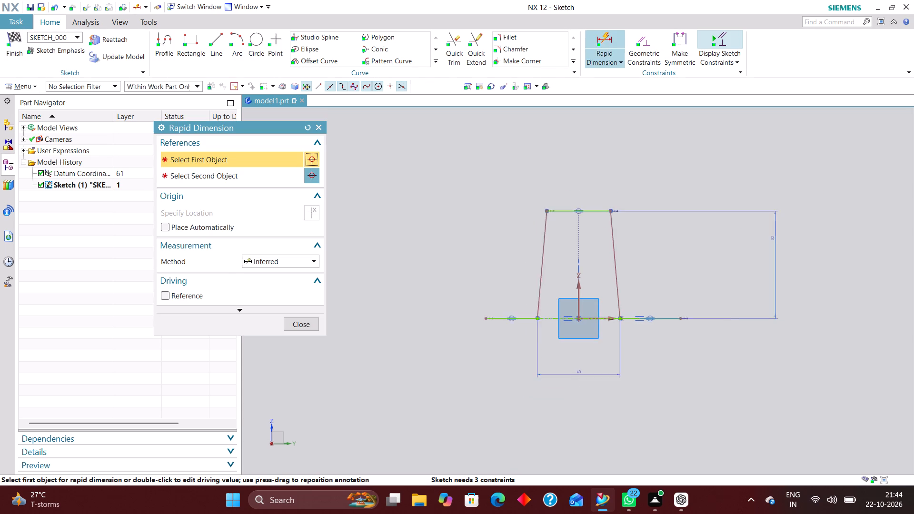
left_click(596, 230)
left_click(583, 199)
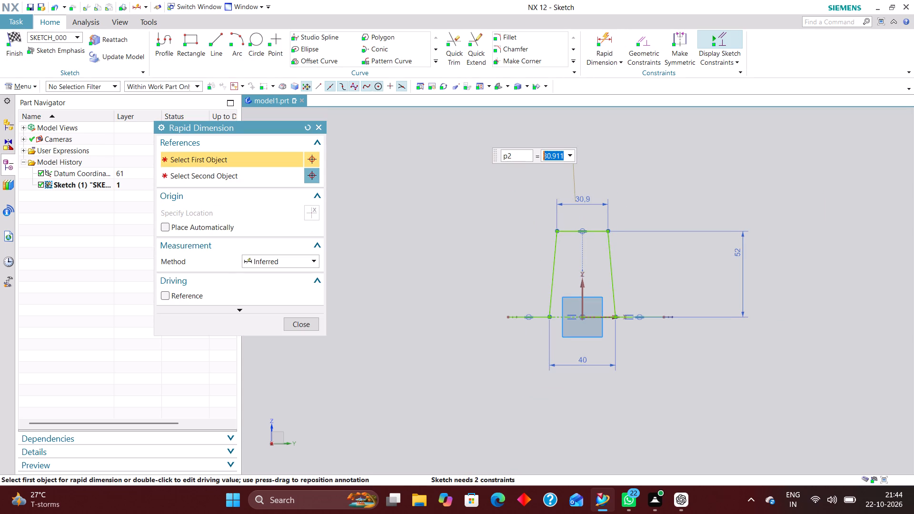
type("24")
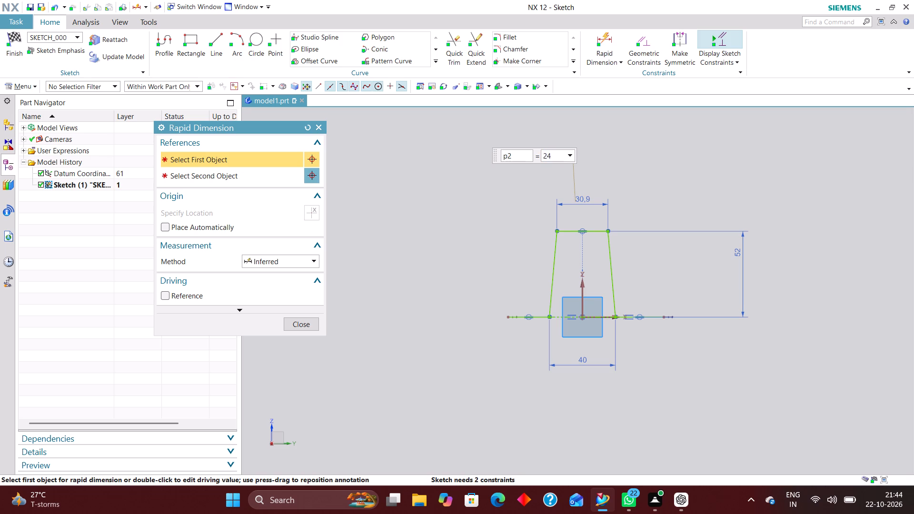
key("Return")
scroll(614, 294, "up", 3)
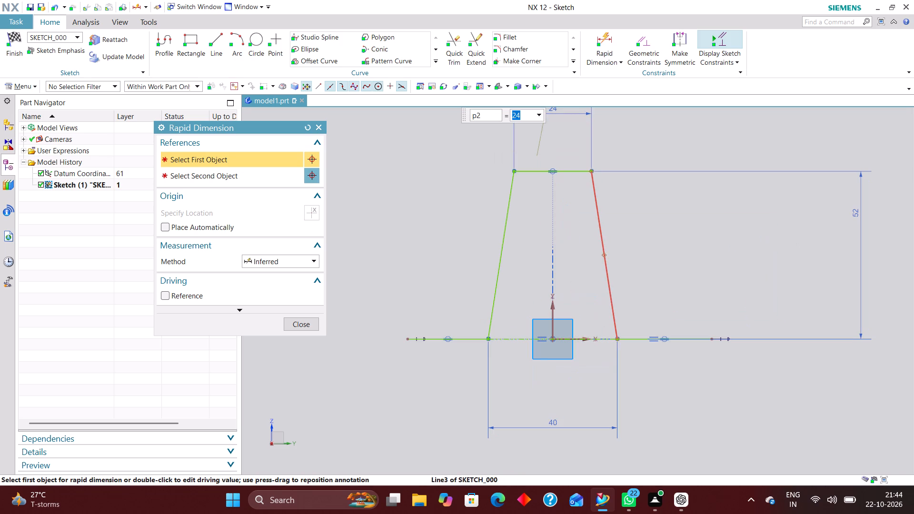
left_click(304, 322)
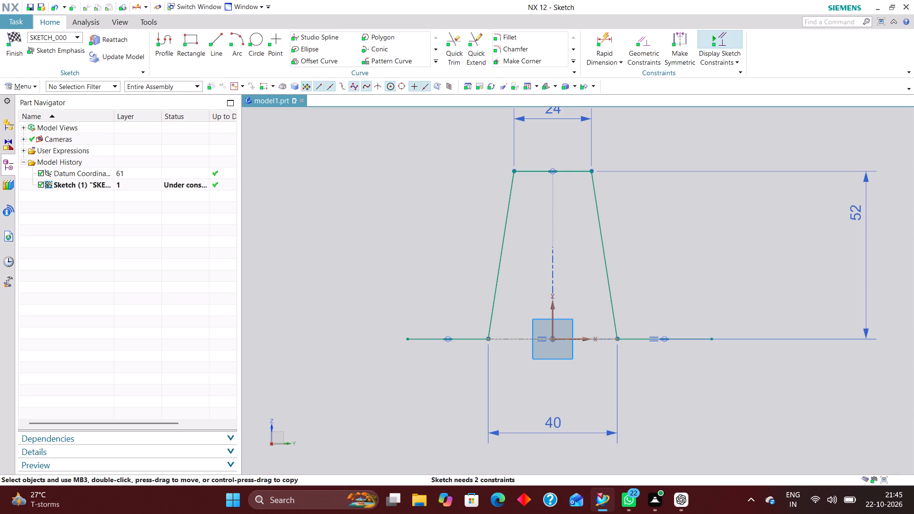
scroll(506, 336, "down", 2)
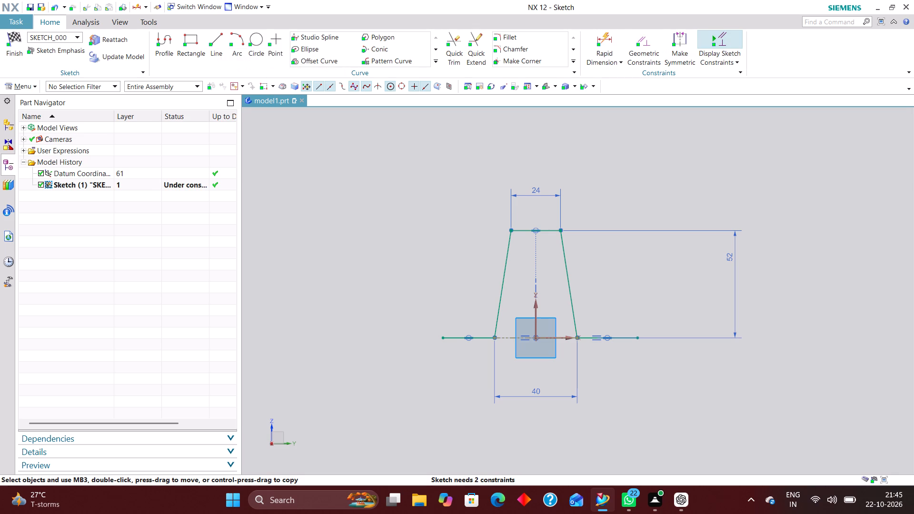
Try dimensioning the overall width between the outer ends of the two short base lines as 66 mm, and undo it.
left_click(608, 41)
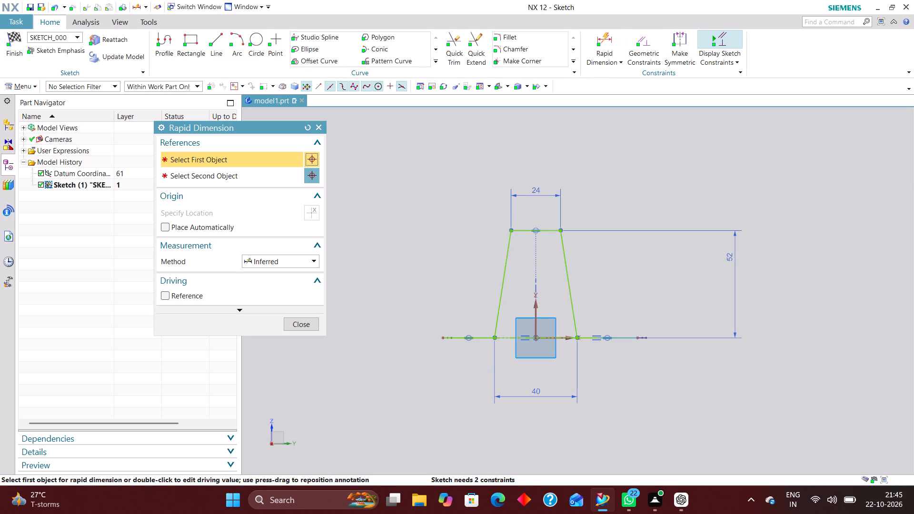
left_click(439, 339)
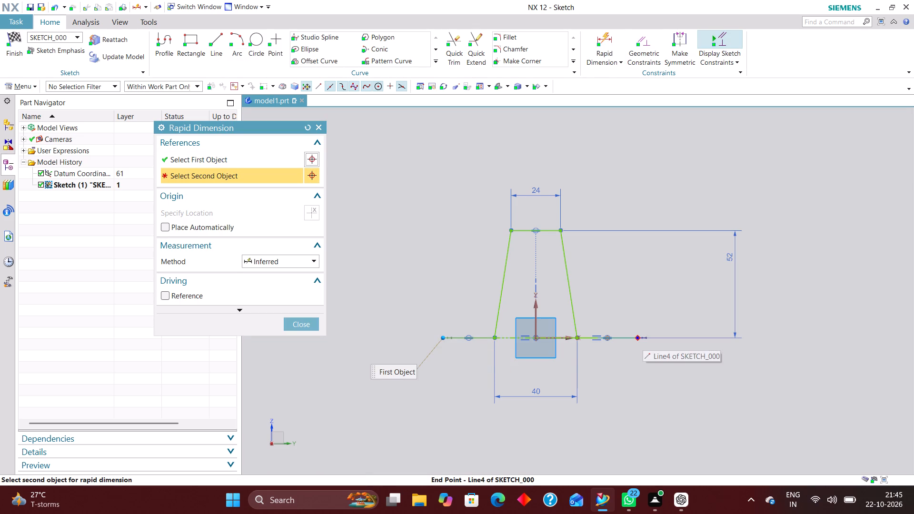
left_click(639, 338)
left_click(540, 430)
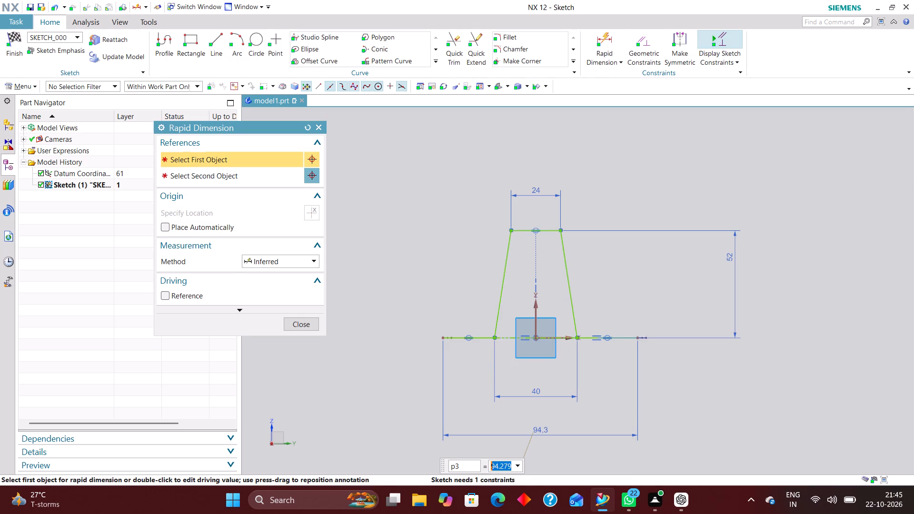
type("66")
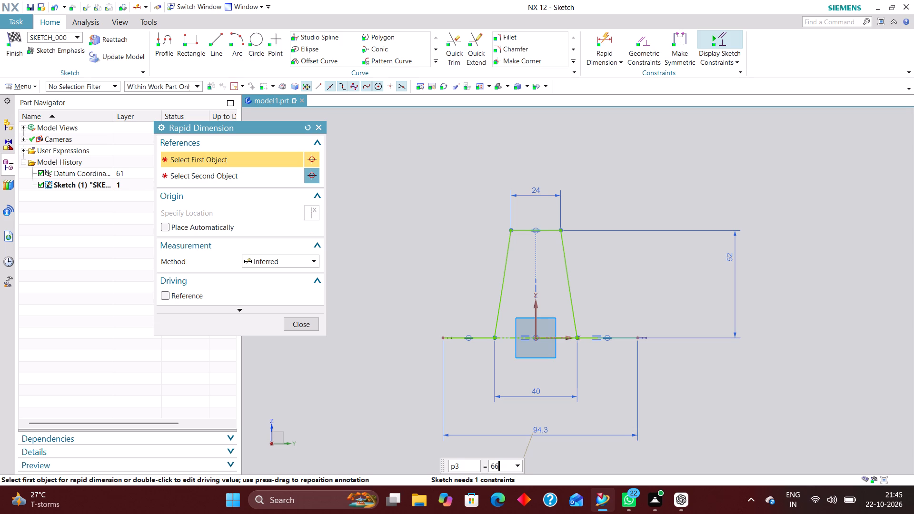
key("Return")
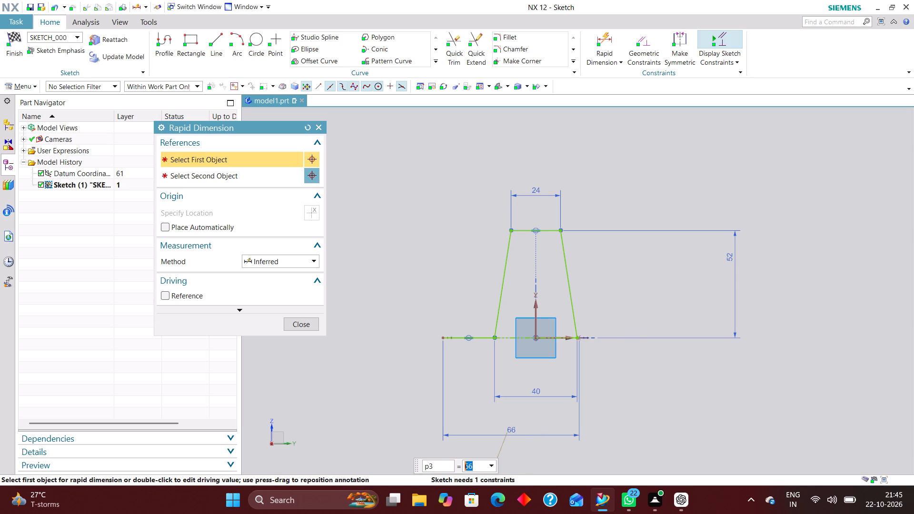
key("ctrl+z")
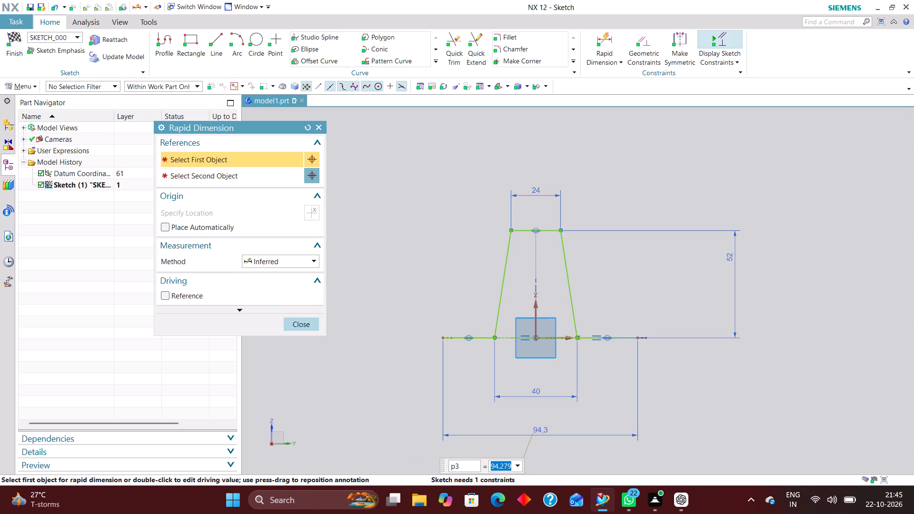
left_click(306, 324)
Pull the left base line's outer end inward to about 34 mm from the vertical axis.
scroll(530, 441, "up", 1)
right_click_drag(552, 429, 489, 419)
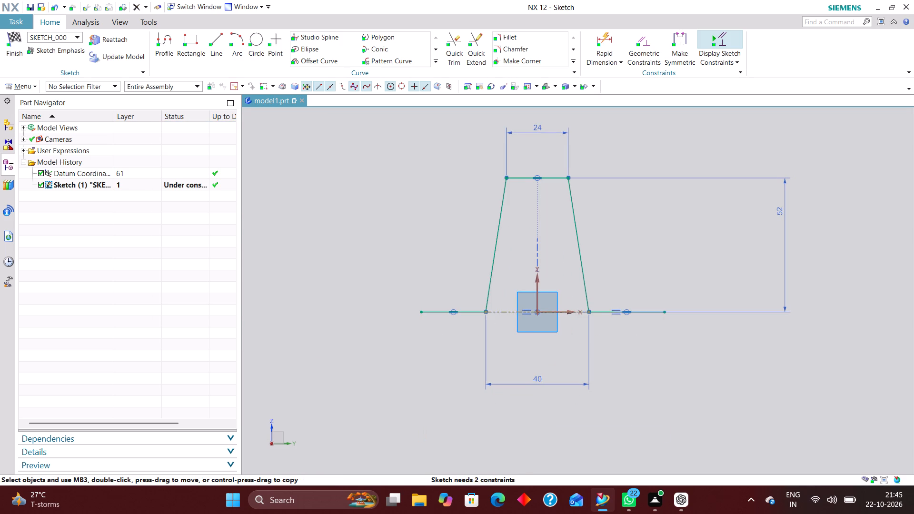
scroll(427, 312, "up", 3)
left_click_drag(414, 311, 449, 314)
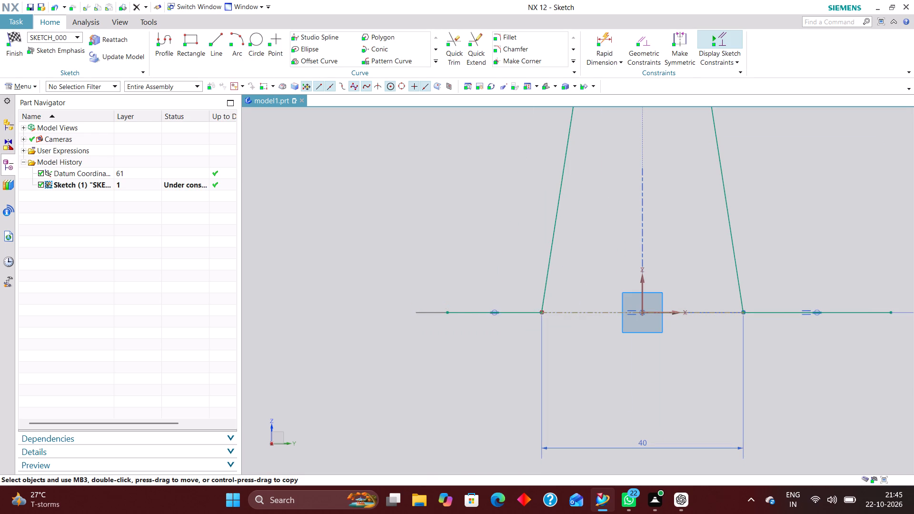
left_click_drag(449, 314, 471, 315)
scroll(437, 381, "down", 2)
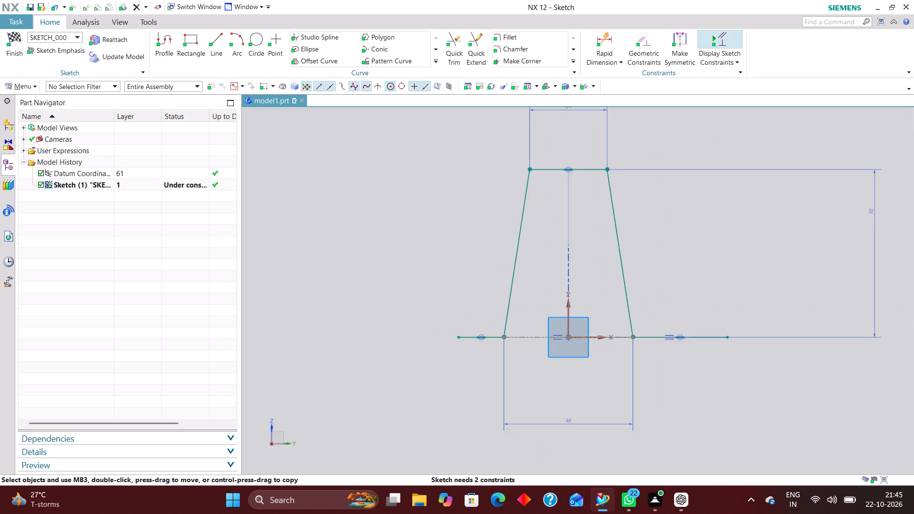
Dimension the horizontal distance from the vertical axis to the left base line's outer end as 66/2 mm.
left_click(606, 37)
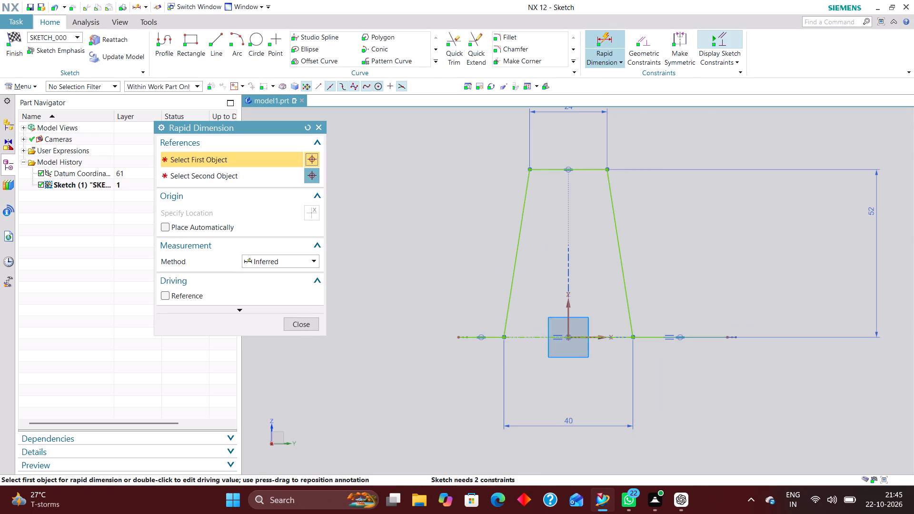
scroll(445, 367, "down", 2)
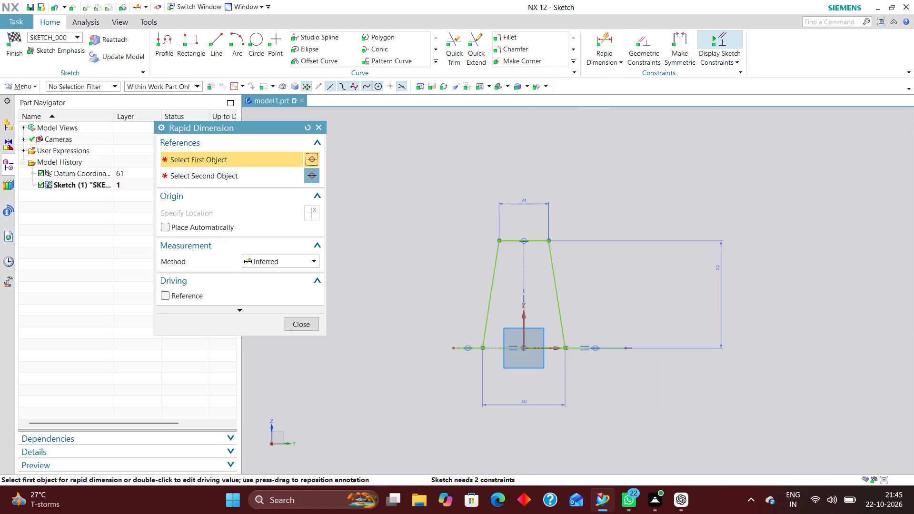
scroll(444, 361, "up", 2)
left_click(571, 322)
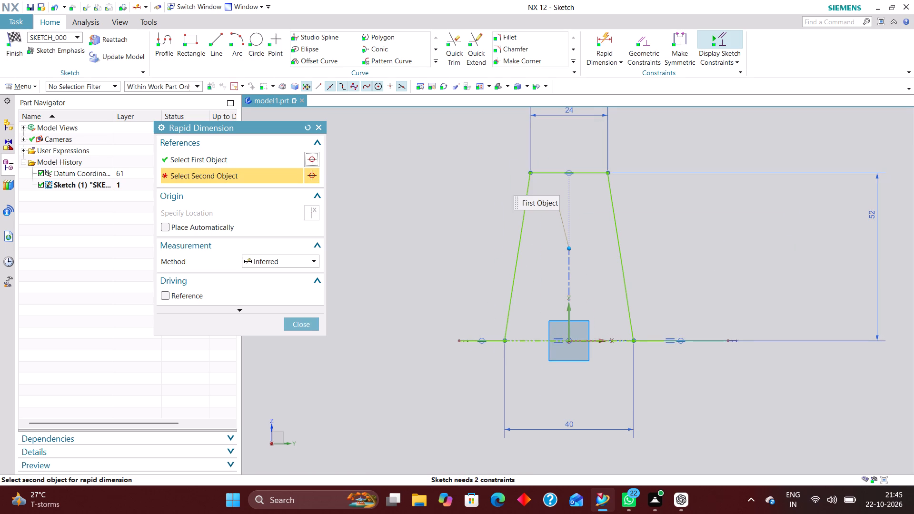
left_click(457, 341)
scroll(517, 406, "down", 2)
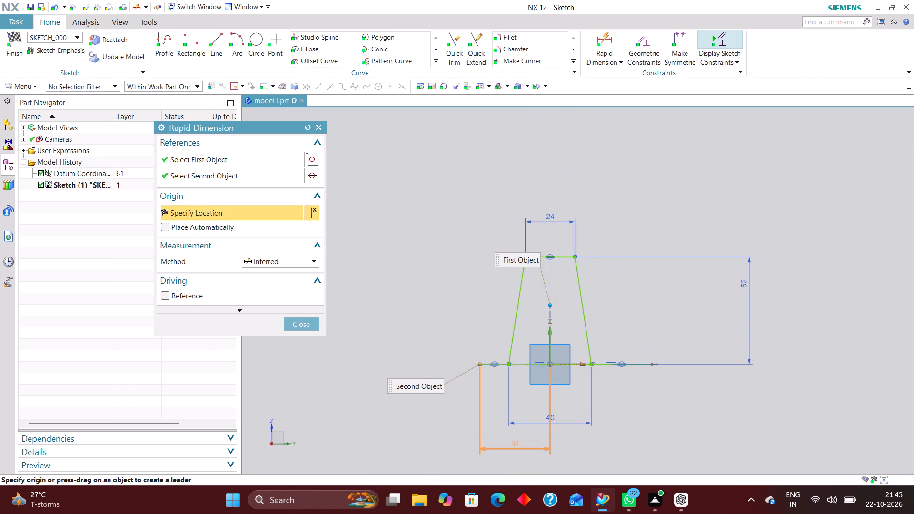
left_click(518, 444)
type("66")
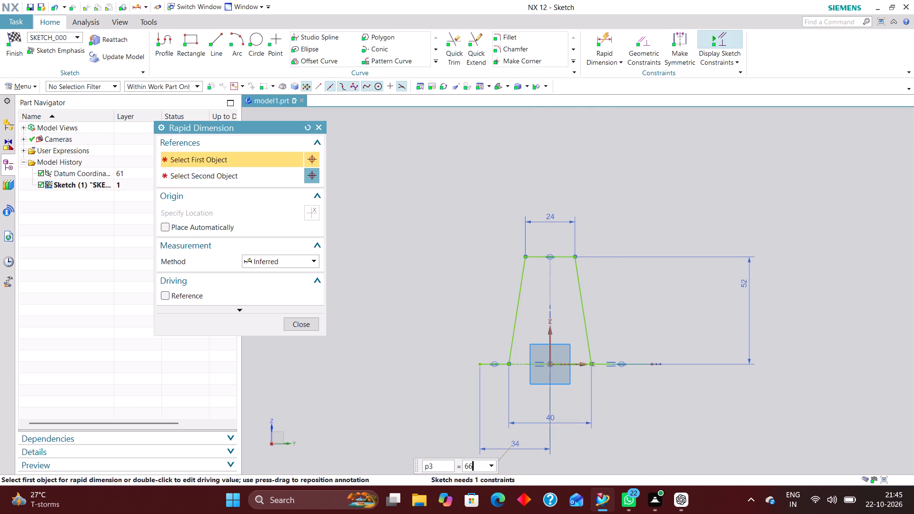
key("slash")
key("2")
key("Return")
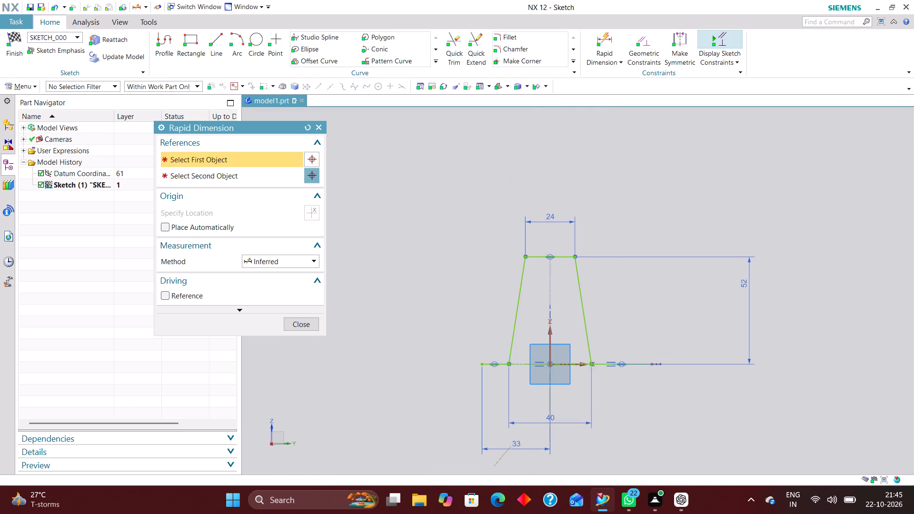
left_click(309, 327)
Add a horizontal dimension between the outer ends of the left and right base lines and set it to 66 mm.
scroll(501, 310, "down", 1)
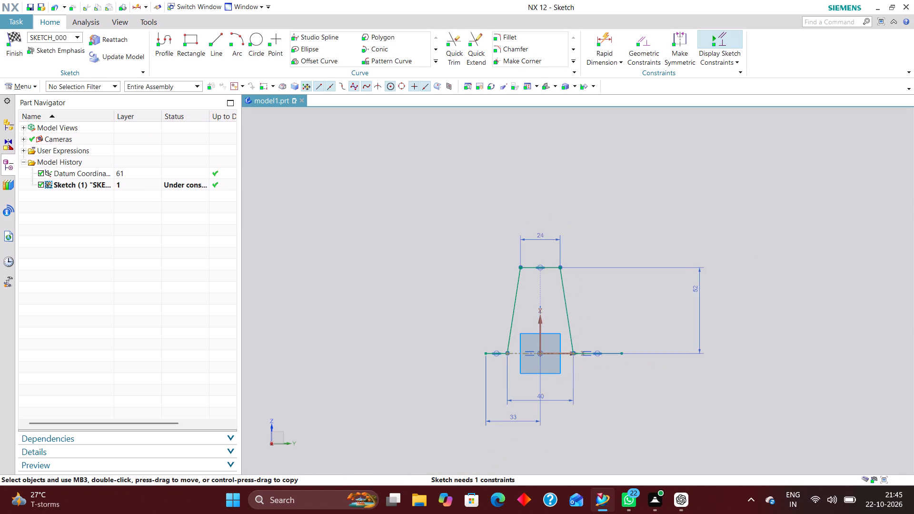
scroll(510, 336, "up", 1)
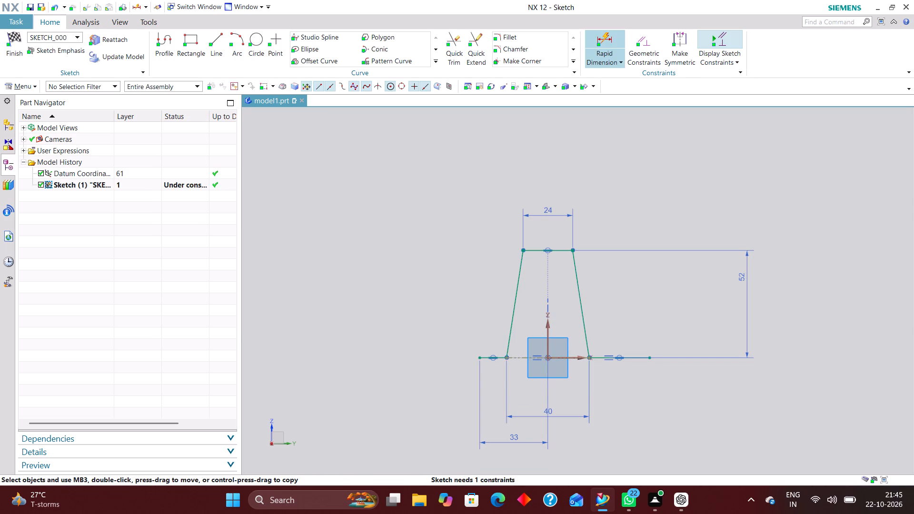
left_click(597, 41)
left_click(478, 356)
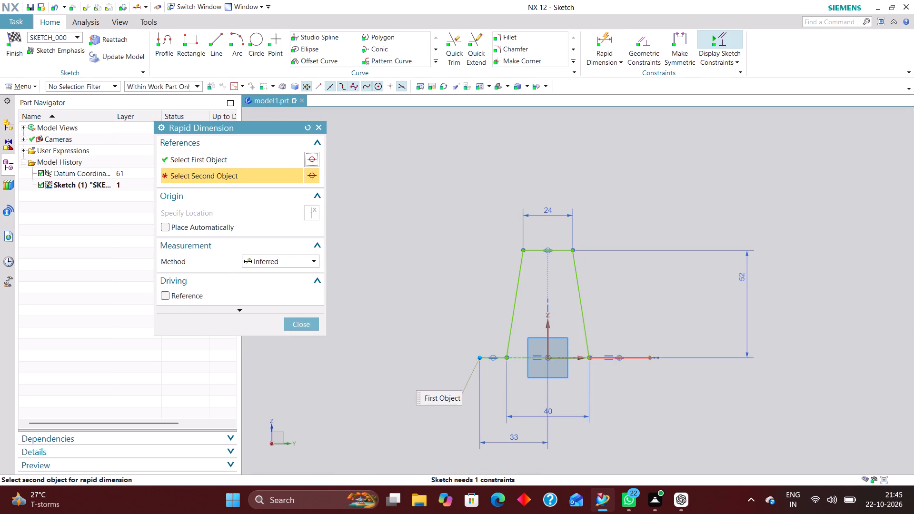
left_click(651, 357)
scroll(568, 284, "down", 4)
scroll(574, 369, "up", 4)
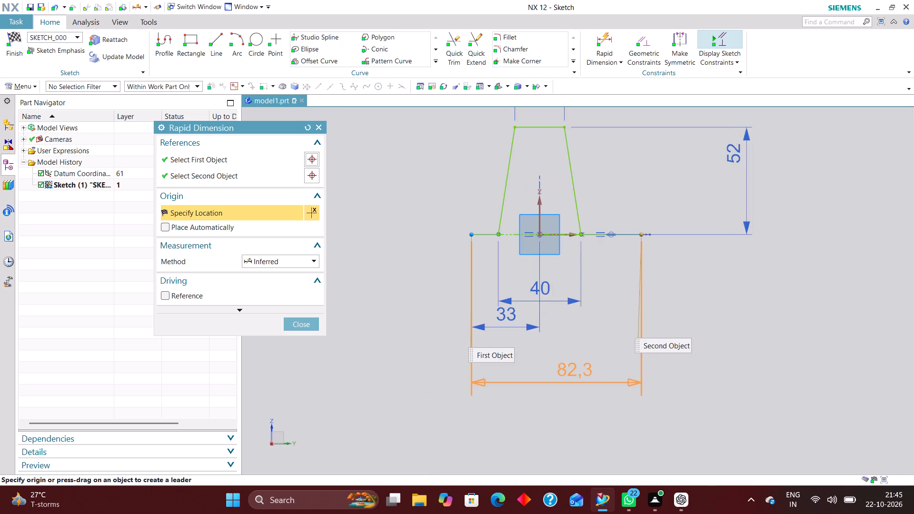
left_click(556, 366)
scroll(599, 331, "up", 1)
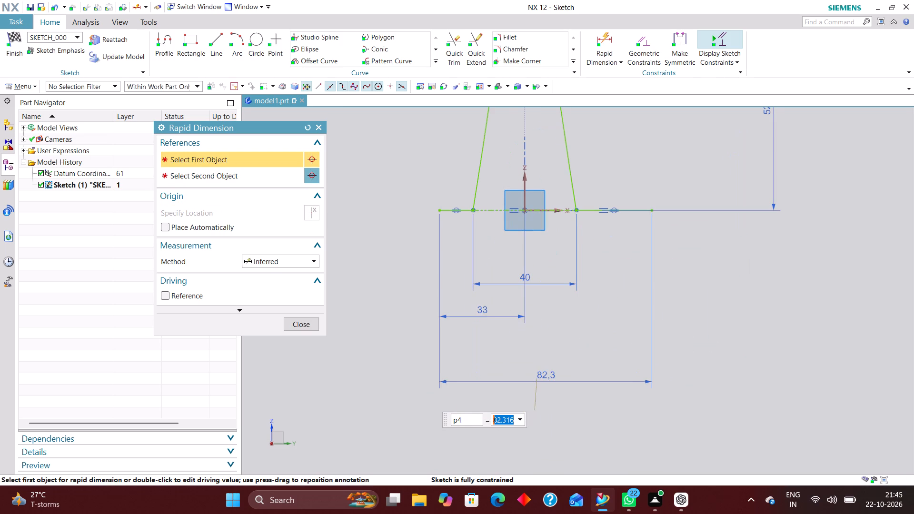
left_click(314, 327)
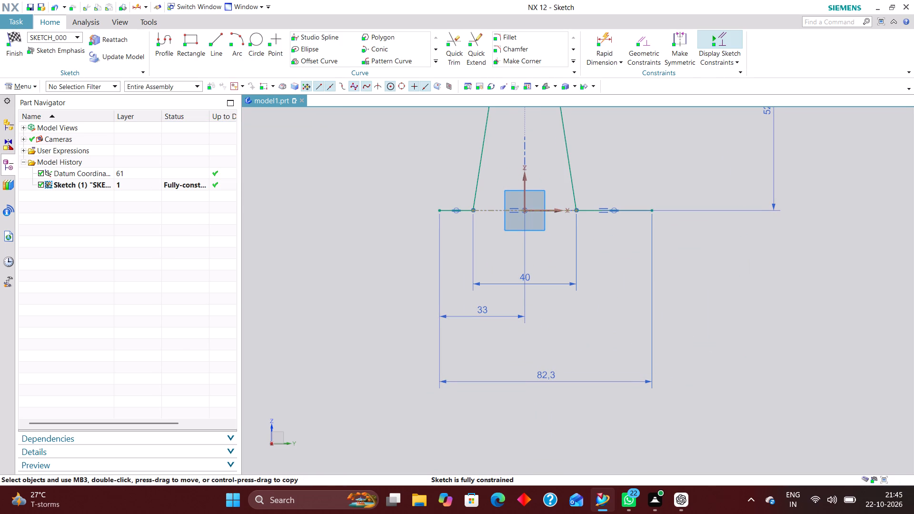
double_click(545, 373)
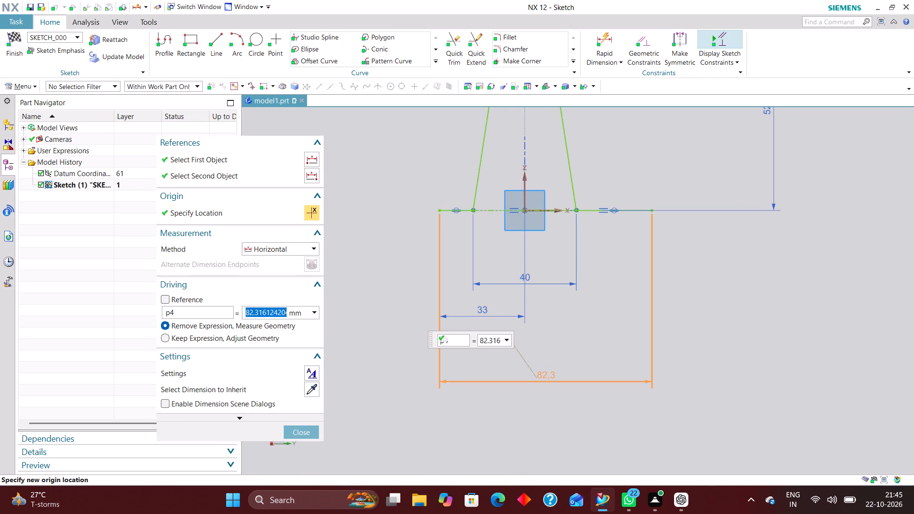
type("66")
key("Return")
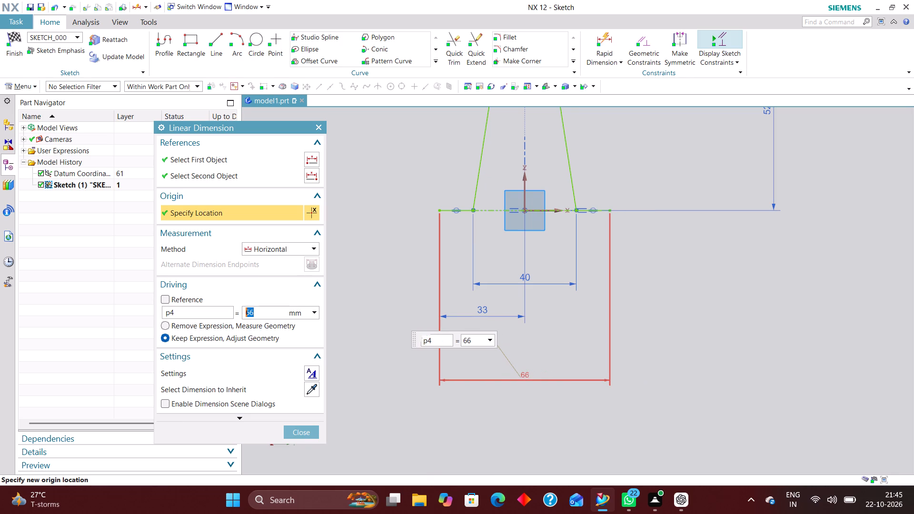
left_click(308, 432)
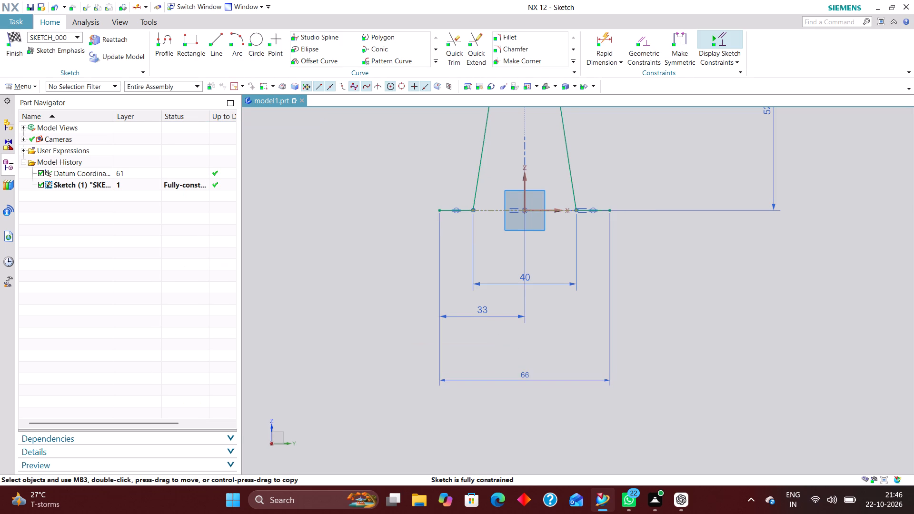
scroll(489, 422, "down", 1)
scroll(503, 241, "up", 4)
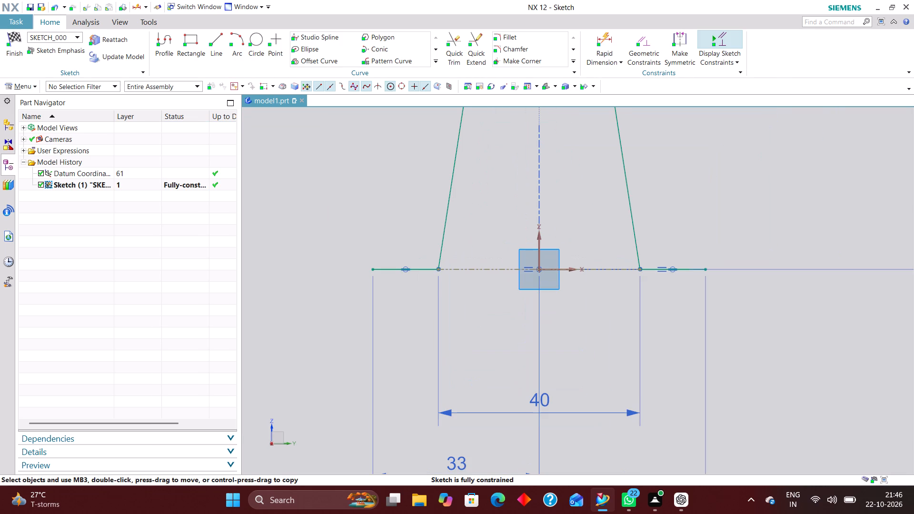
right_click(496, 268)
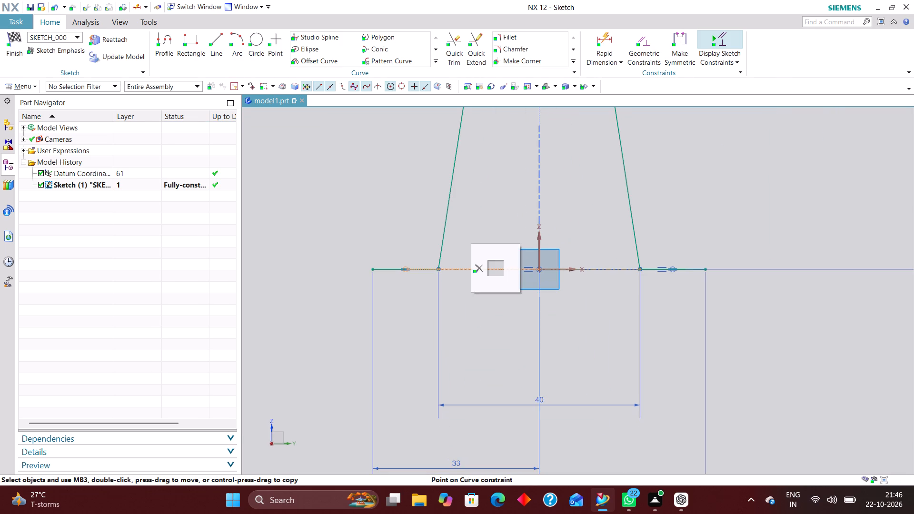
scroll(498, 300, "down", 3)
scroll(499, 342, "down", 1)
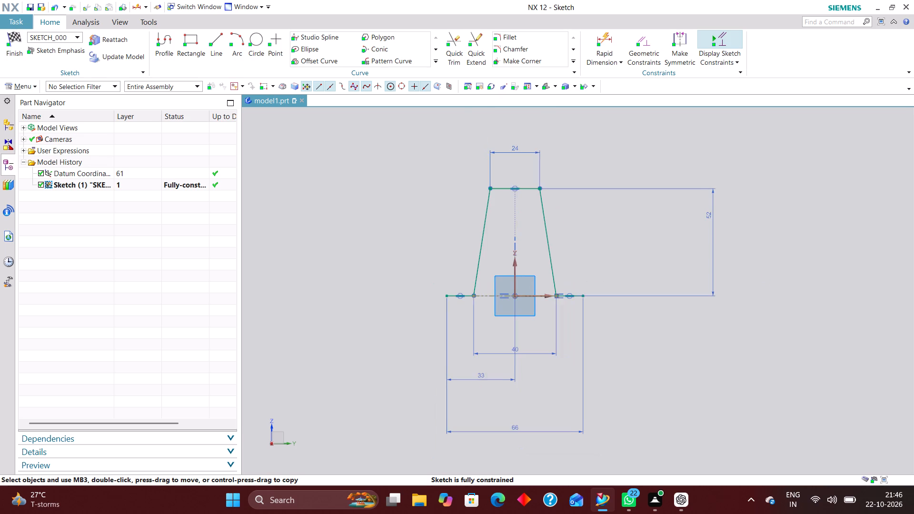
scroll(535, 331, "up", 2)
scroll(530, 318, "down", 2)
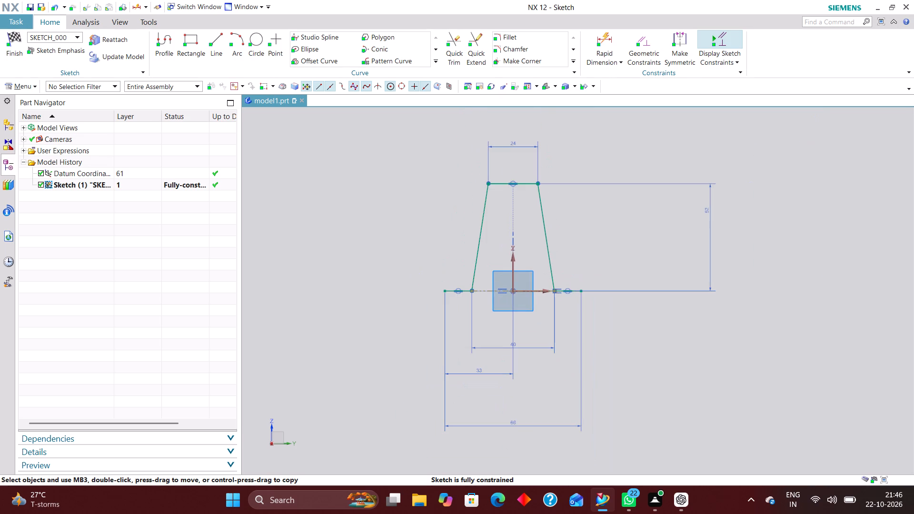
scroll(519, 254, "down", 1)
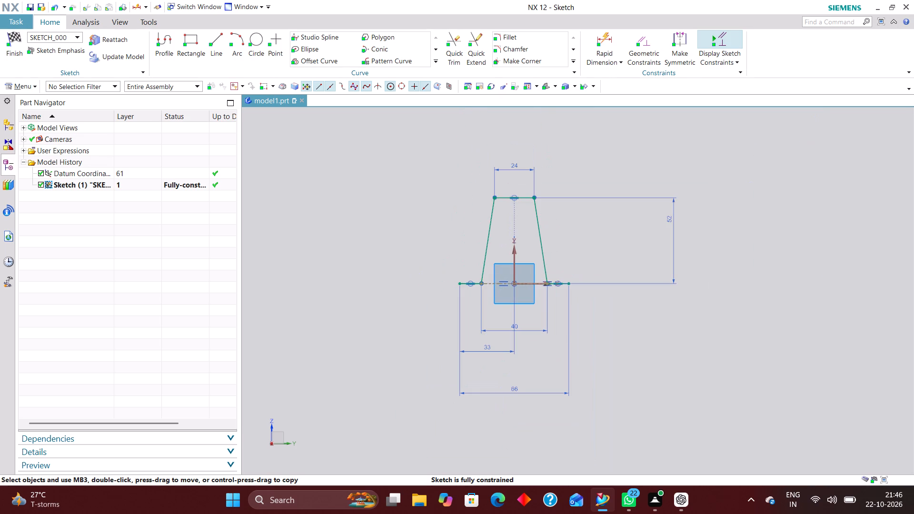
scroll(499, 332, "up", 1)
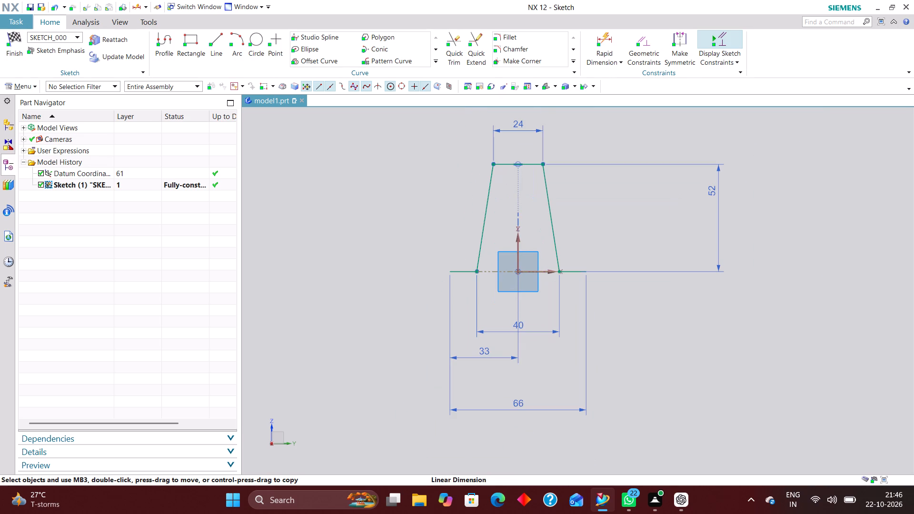
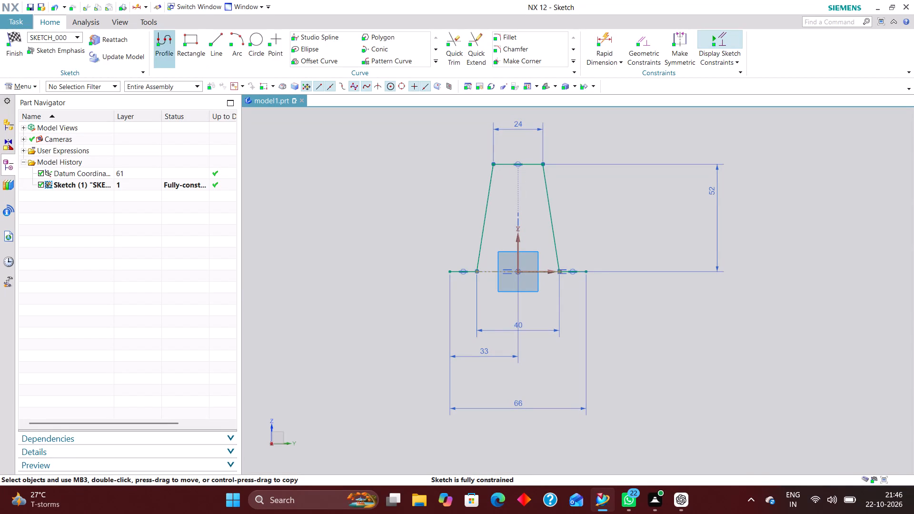
Draw short vertical lines, about 6 mm long, upward from the outer ends of the left and right base lines.
left_click(212, 35)
scroll(455, 270, "up", 5)
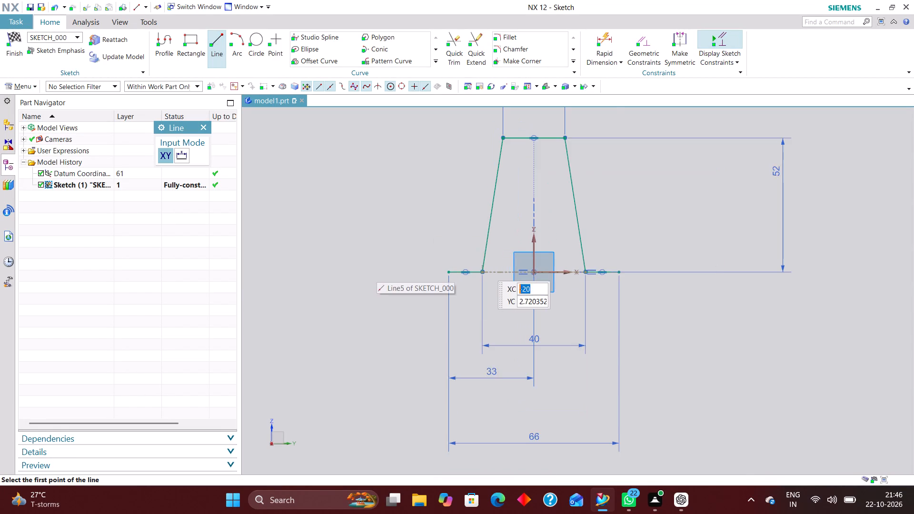
scroll(474, 266, "up", 4)
left_click(410, 280)
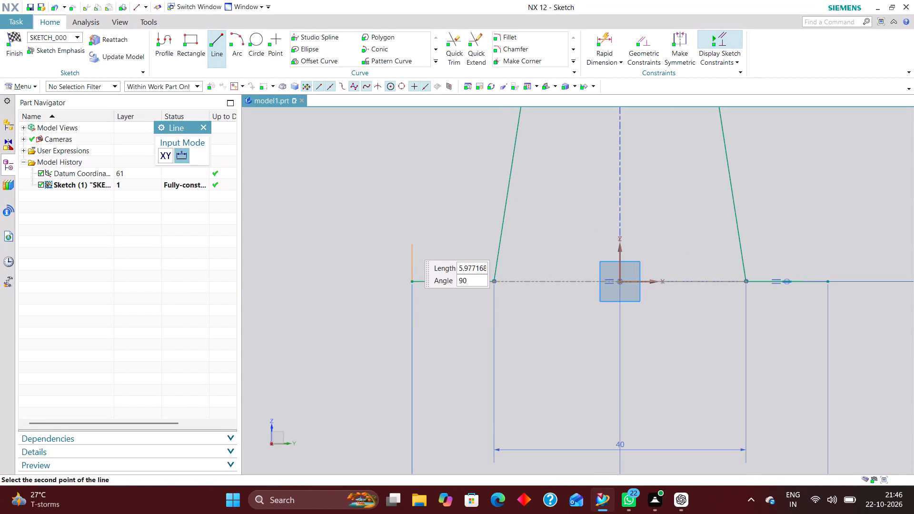
left_click(409, 244)
scroll(401, 307, "down", 3)
left_click(623, 294)
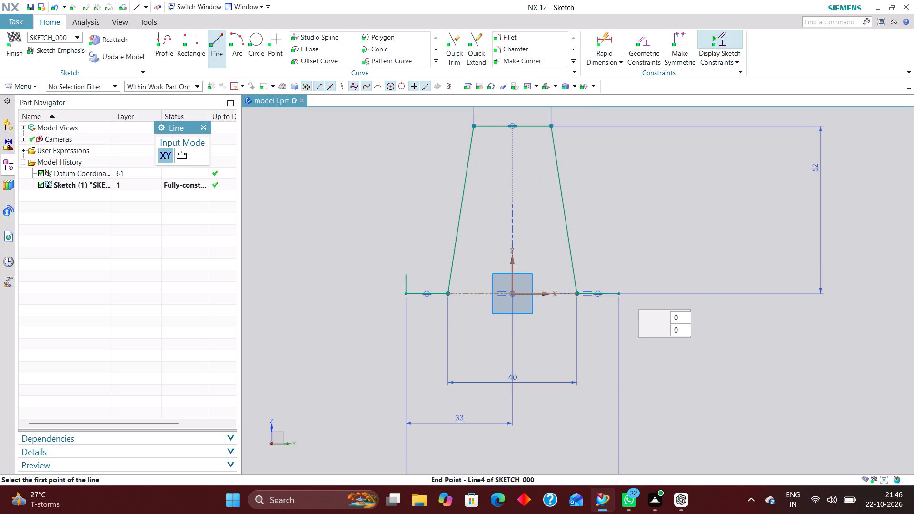
left_click(619, 268)
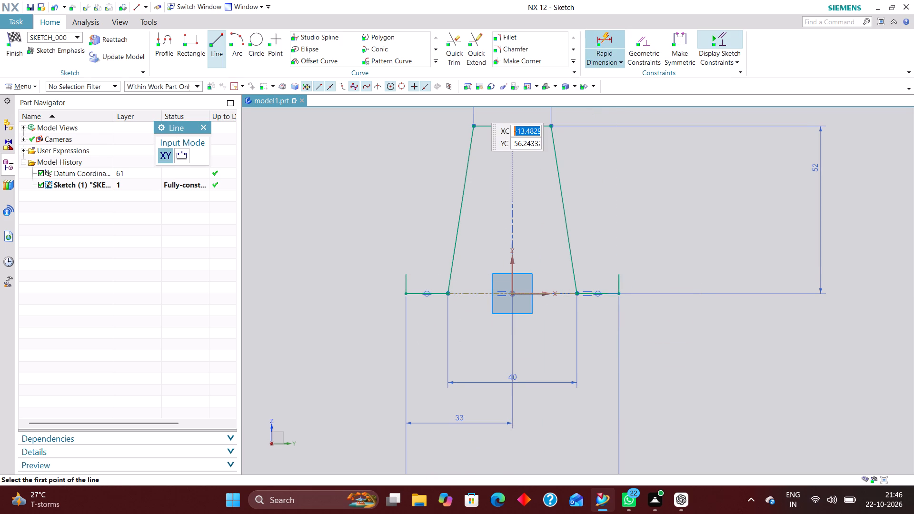
Dimension the height of the short vertical line at the right base line's outer end as 5 mm.
left_click(608, 37)
scroll(603, 273, "up", 3)
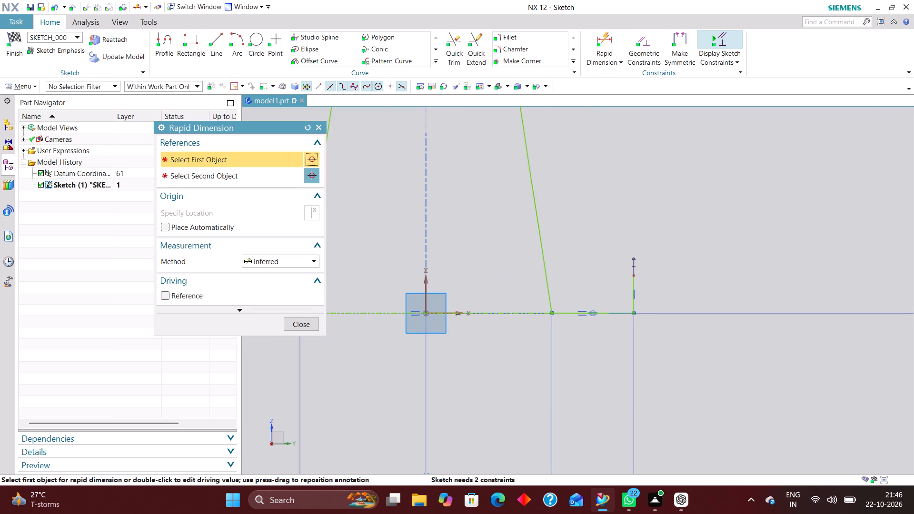
left_click(613, 314)
left_click(635, 277)
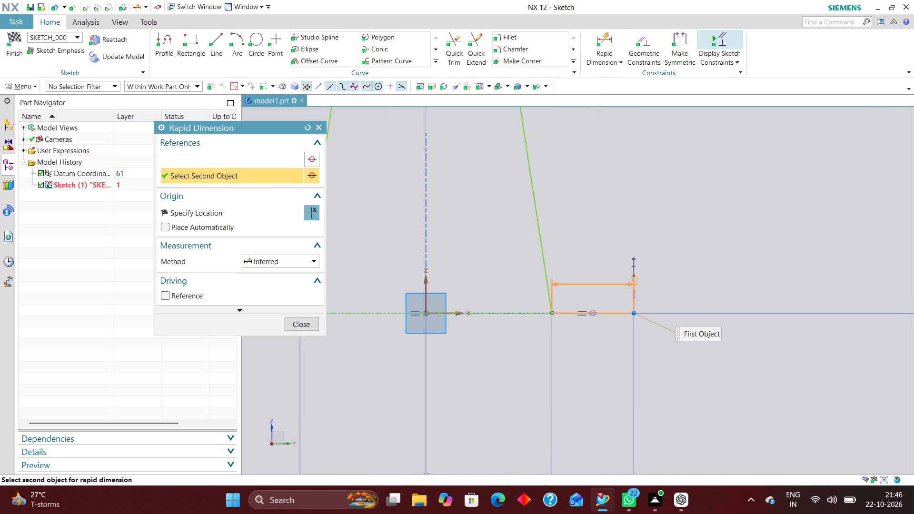
left_click(715, 291)
key("5")
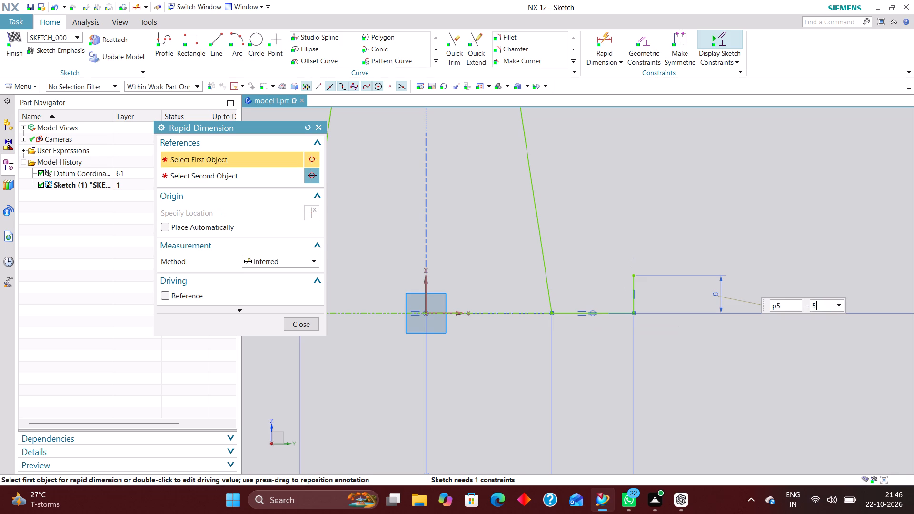
key("Return")
left_click(312, 320)
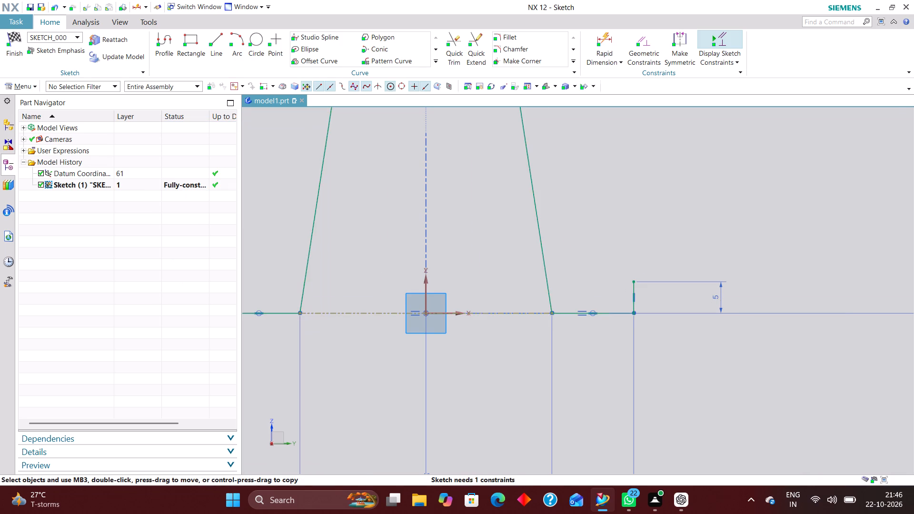
Apply an Equal Length constraint between the right and left short vertical lines.
scroll(674, 253, "down", 2)
left_click(651, 44)
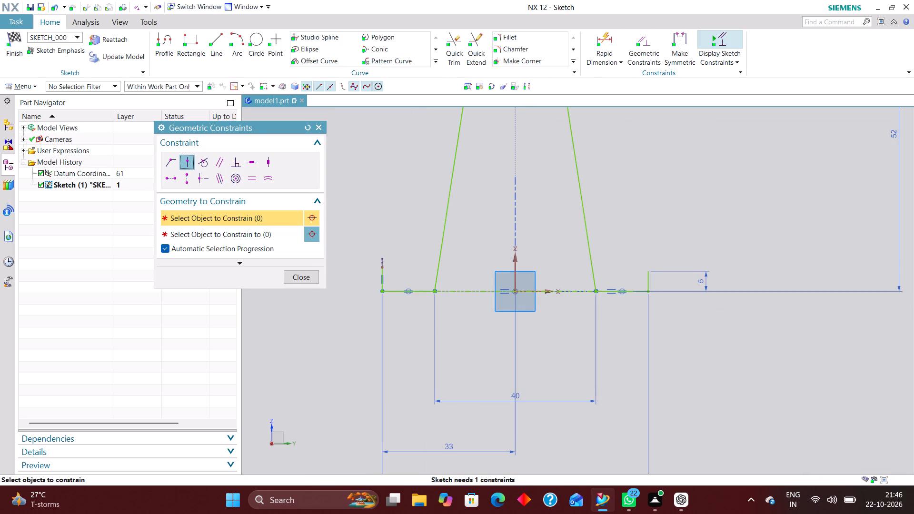
left_click(248, 174)
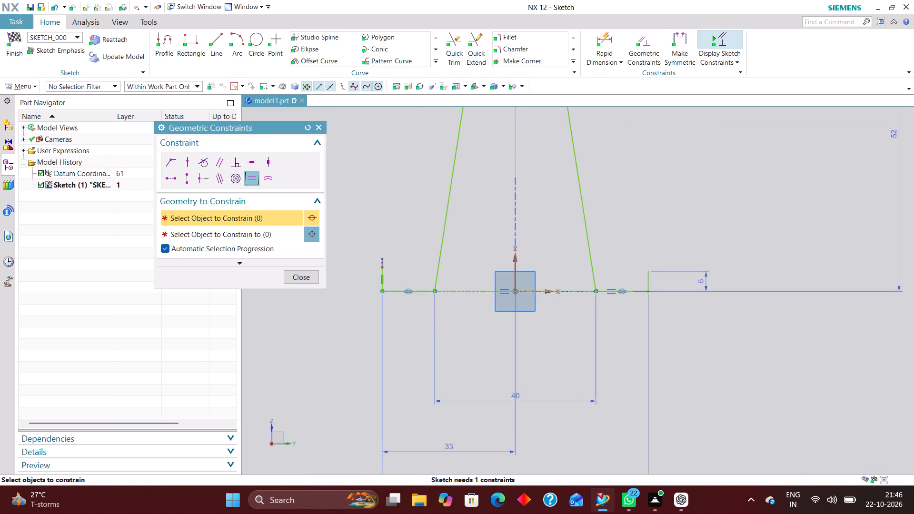
scroll(628, 276, "up", 4)
left_click(677, 302)
scroll(743, 302, "down", 3)
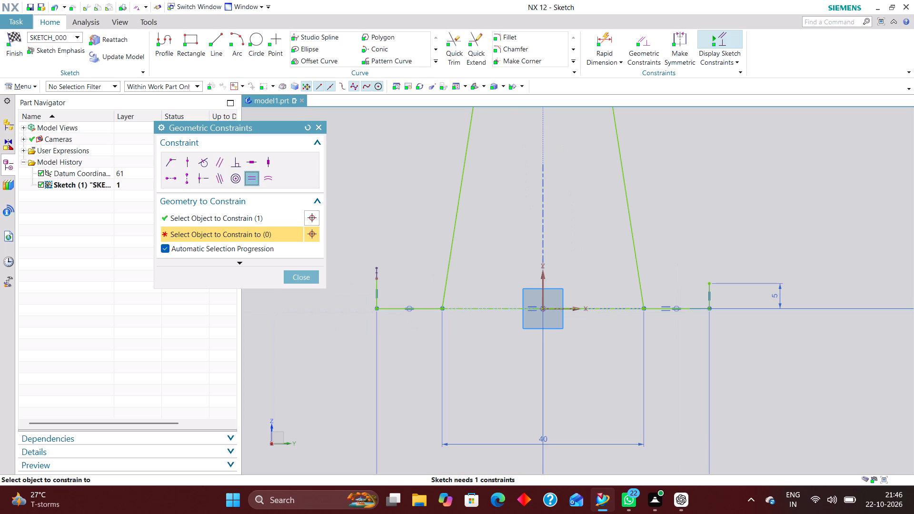
left_click(379, 301)
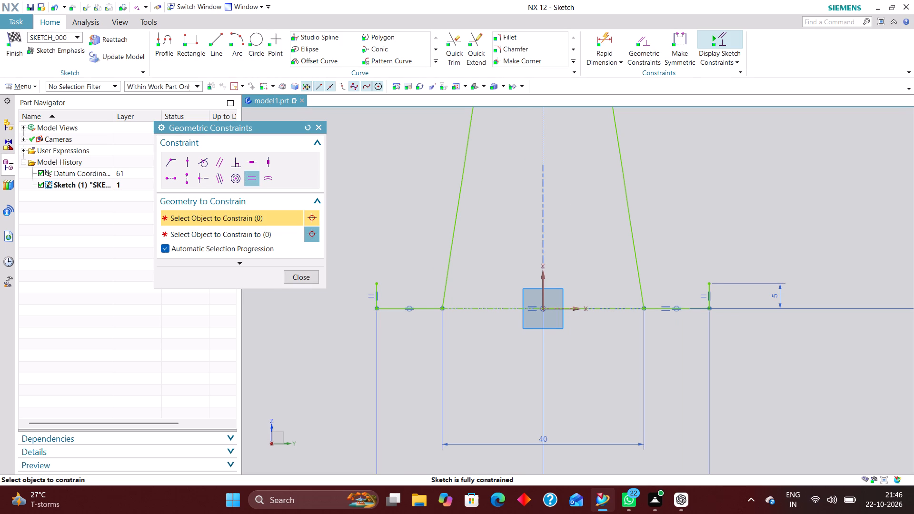
scroll(401, 372, "down", 1)
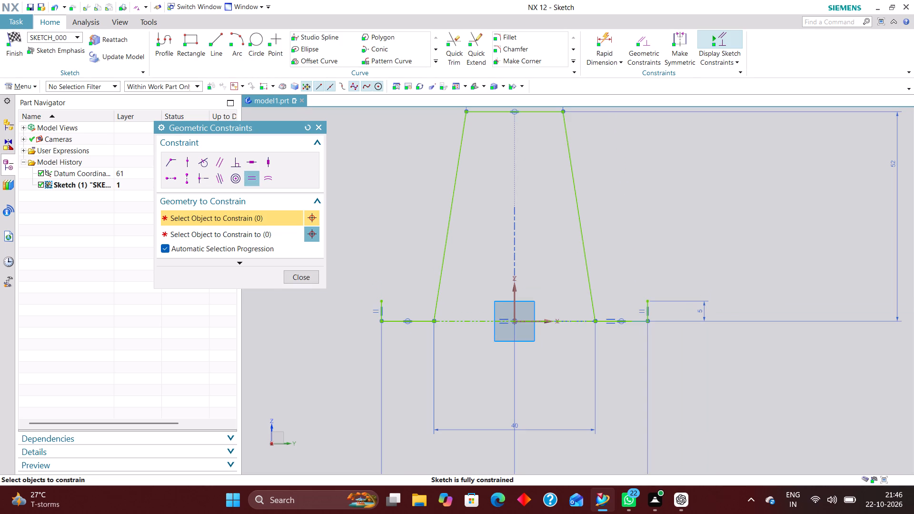
scroll(400, 302, "down", 1)
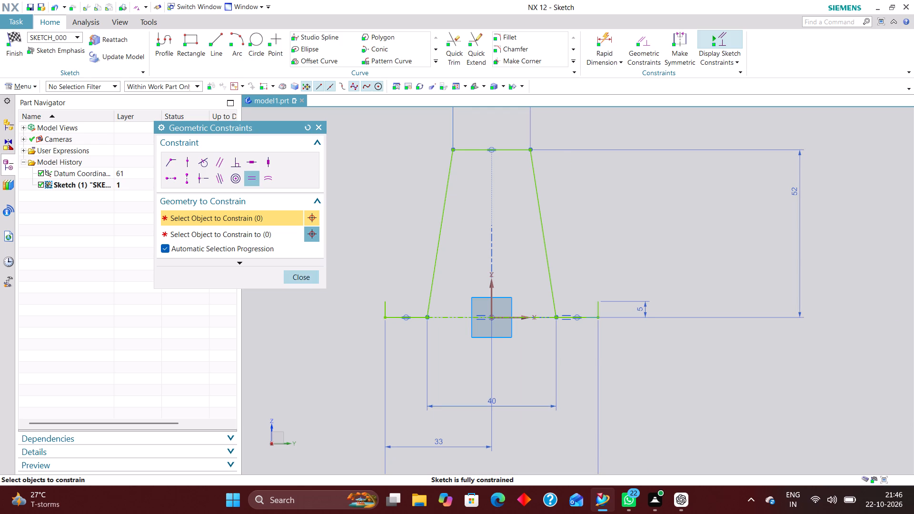
left_click(304, 278)
Draw a horizontal line outward from the left short vertical line's upper end, reaching about 52.5 mm from the vertical axis.
left_click(219, 43)
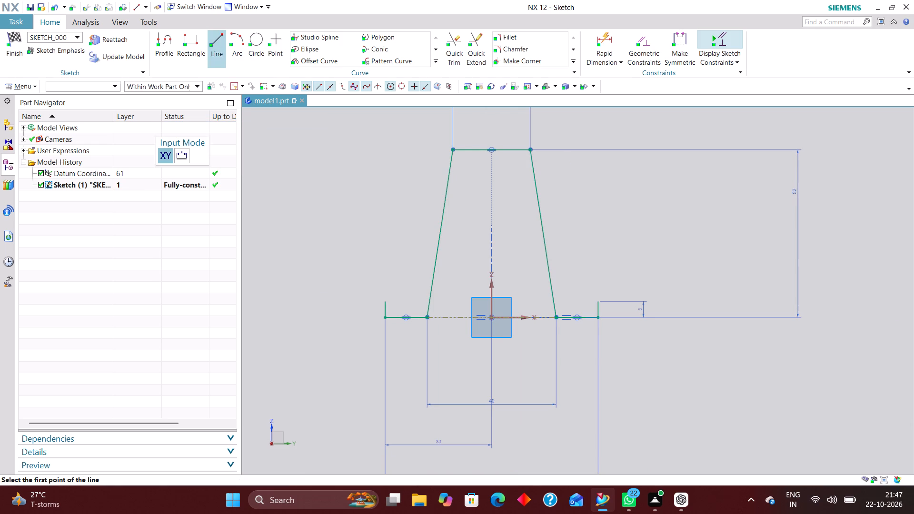
scroll(610, 304, "down", 1)
scroll(436, 308, "up", 3)
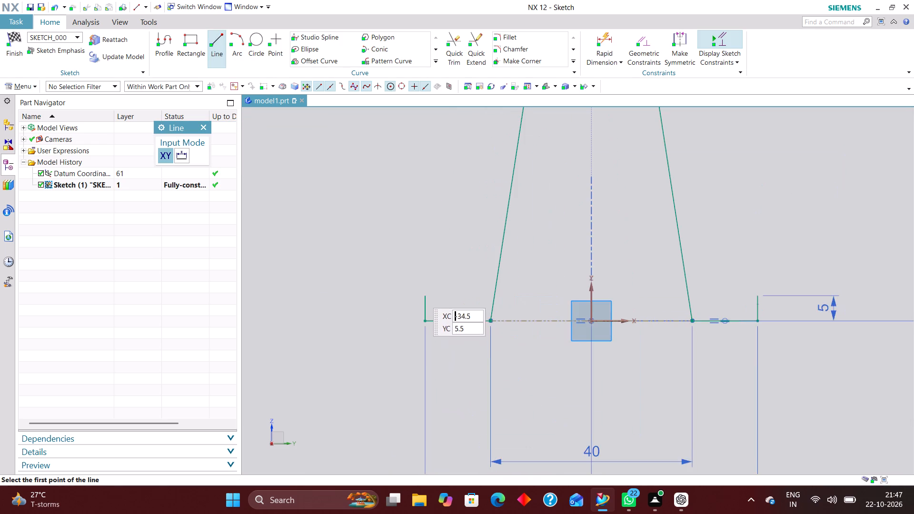
left_click(425, 296)
left_click(328, 299)
scroll(422, 280, "down", 3)
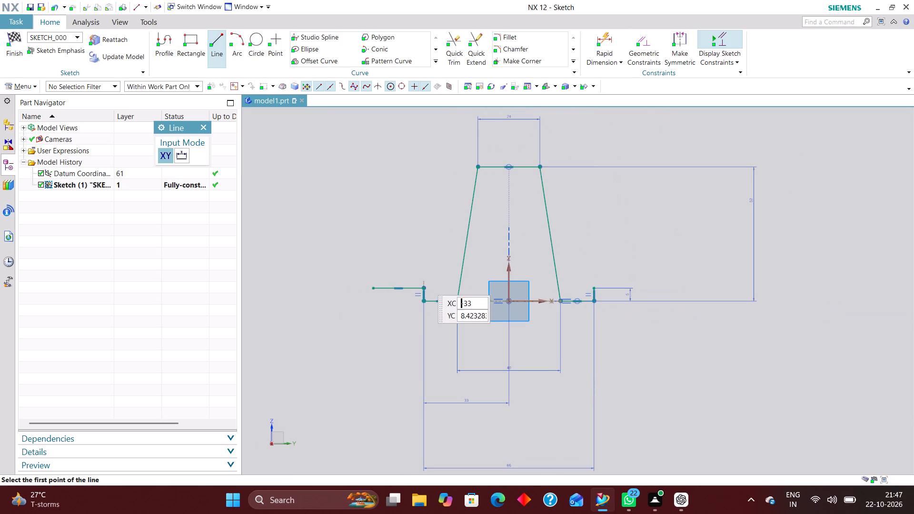
Dimension the horizontal distance from the vertical axis to the outer end of the new left horizontal line as 106/2 mm.
left_click(600, 38)
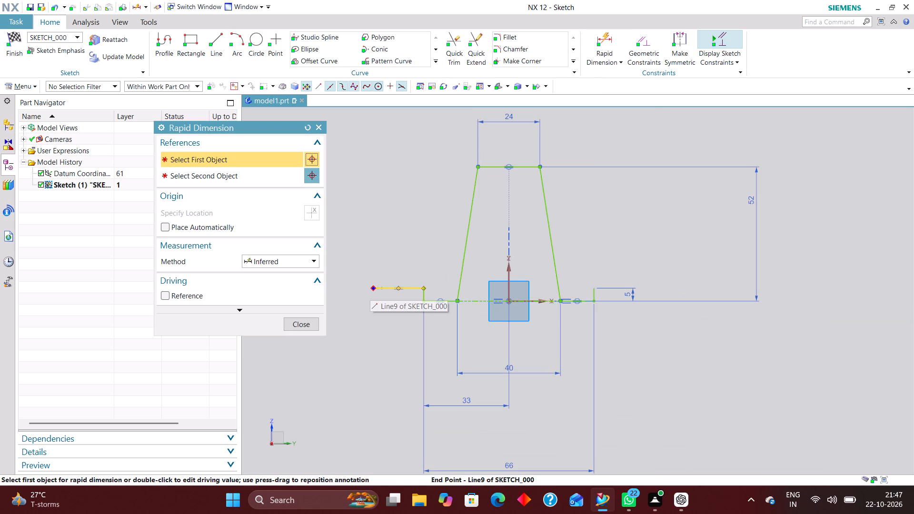
left_click(371, 287)
left_click(508, 288)
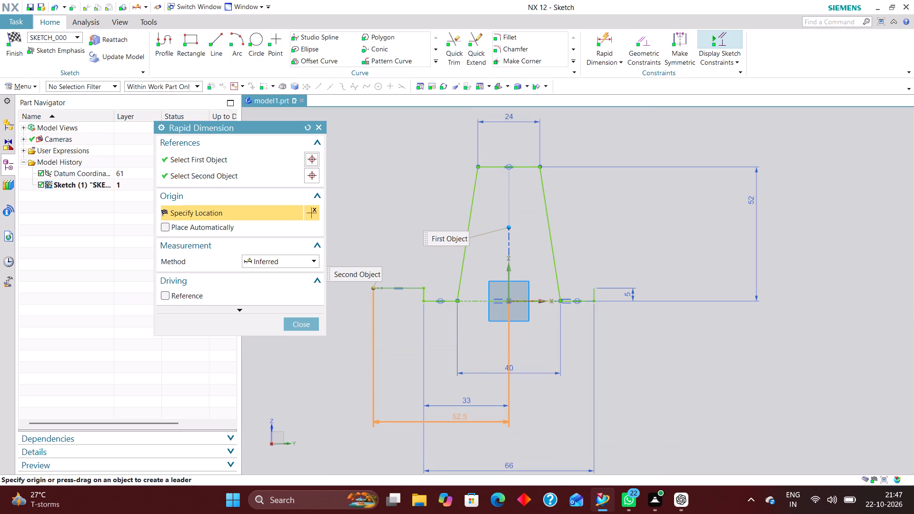
left_click(444, 431)
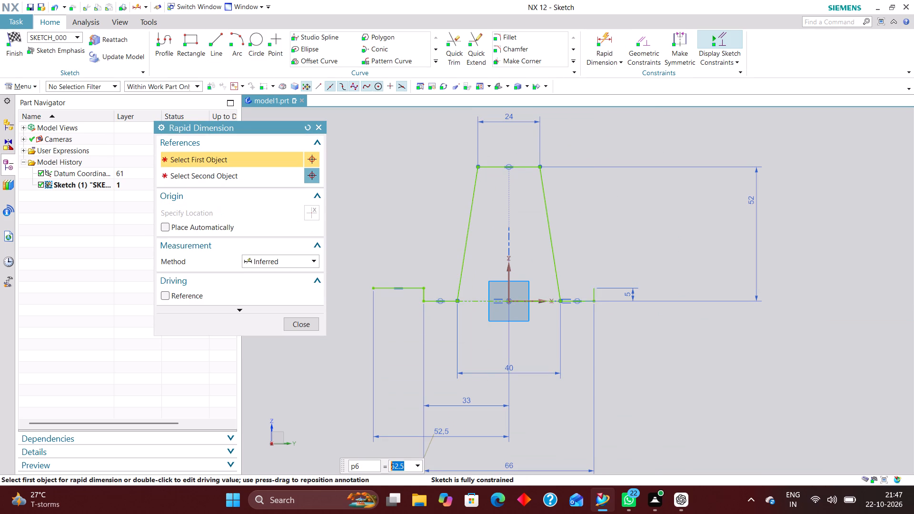
type("106/2")
key("Return")
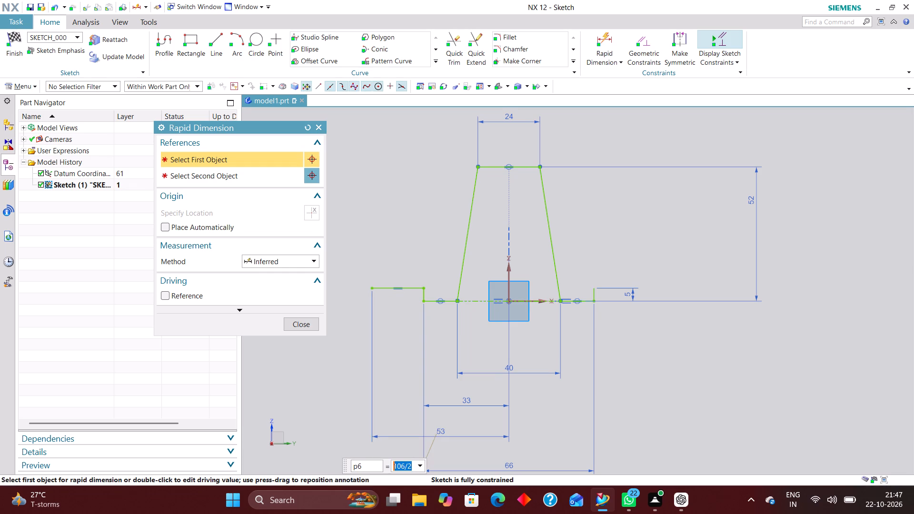
left_click(307, 325)
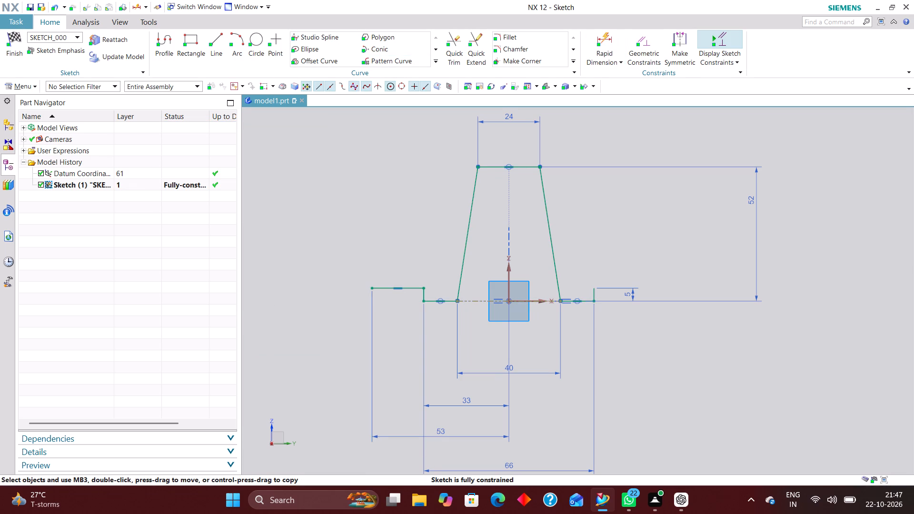
Draw a matching horizontal line outward from the right short vertical line's upper end.
left_click(214, 35)
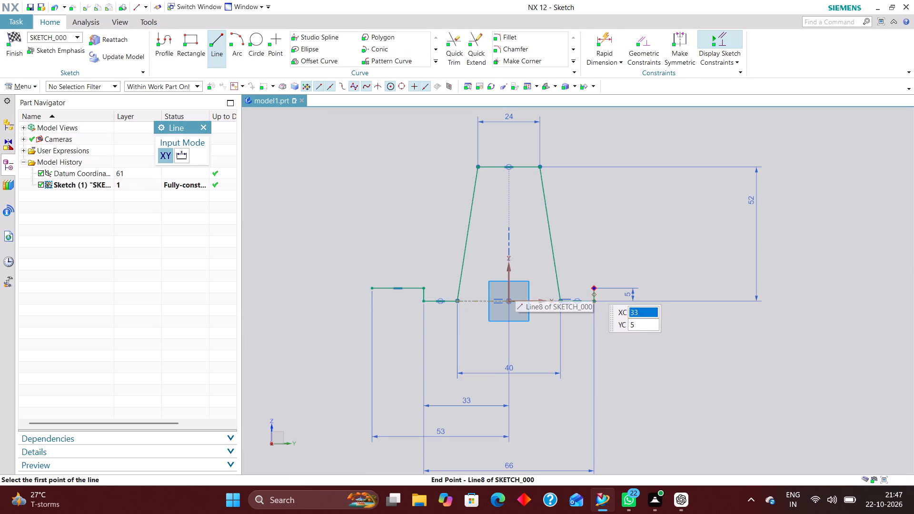
left_click(594, 287)
left_click(664, 286)
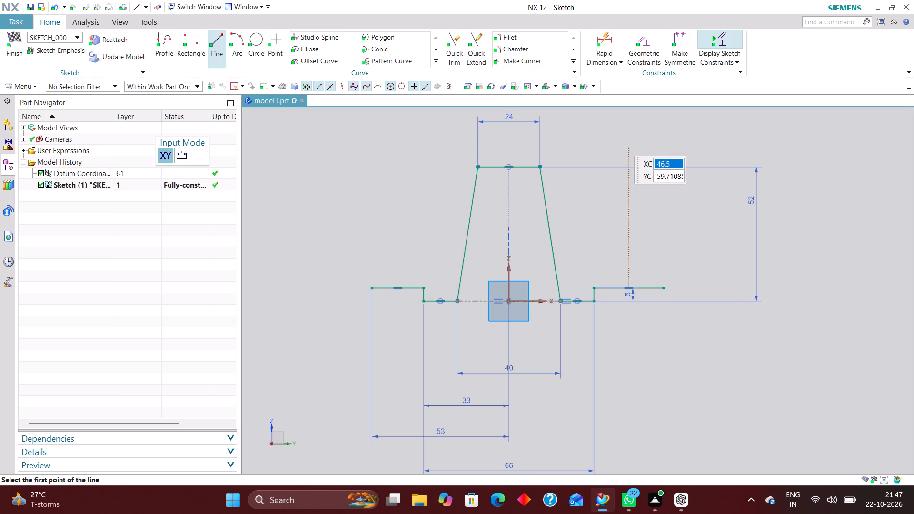
Apply an Equal Length constraint between the left and right outer horizontal lines.
left_click(640, 41)
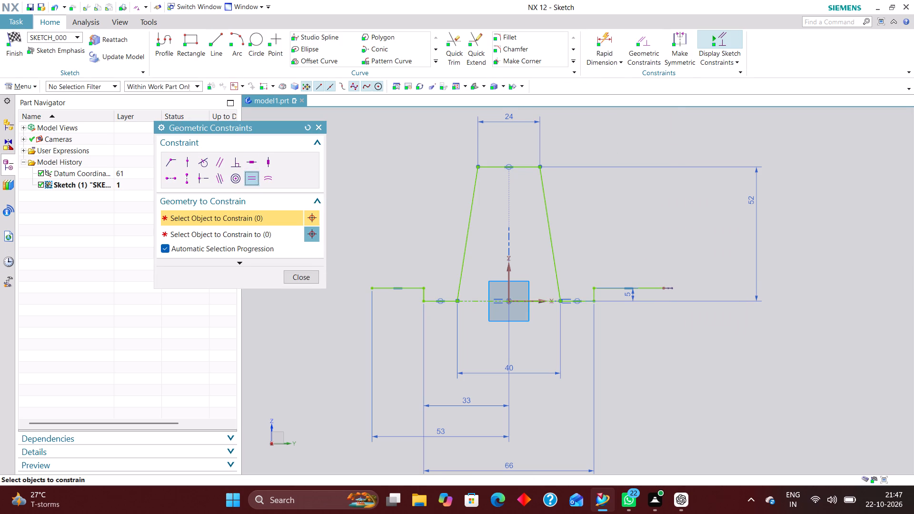
left_click(415, 290)
left_click(642, 289)
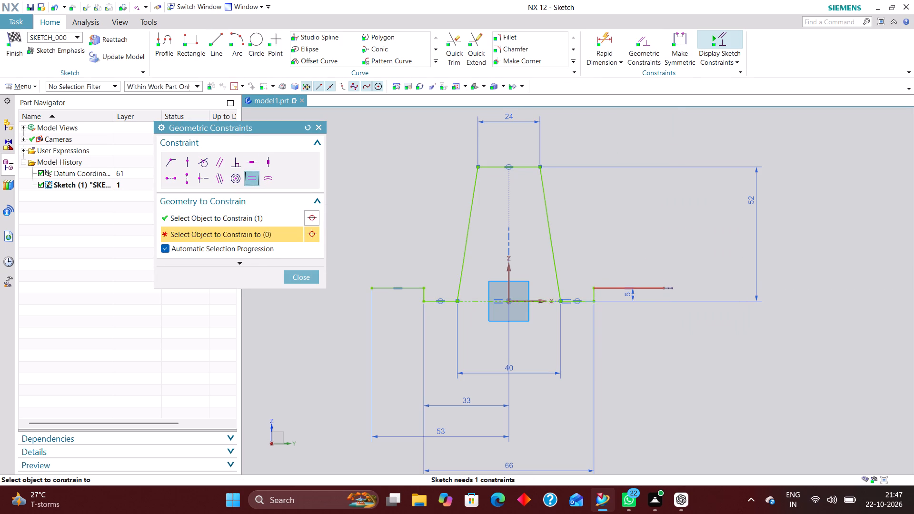
left_click(307, 274)
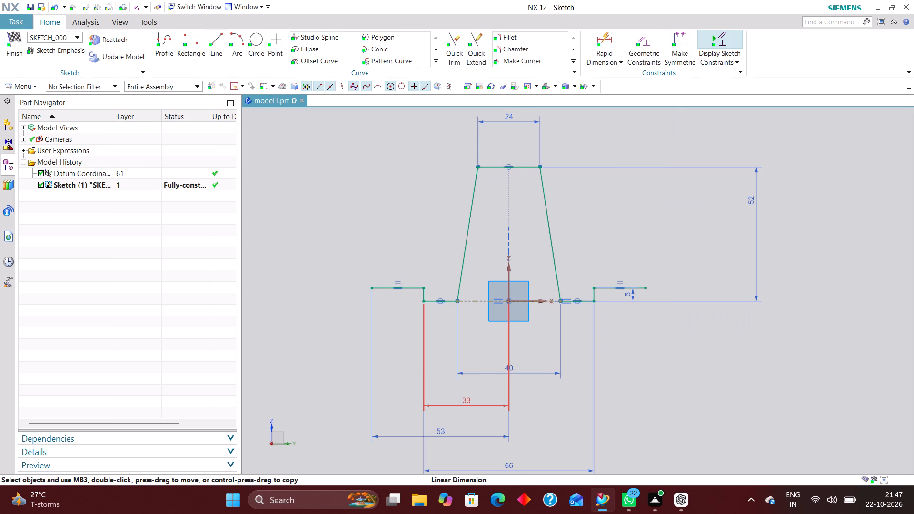
From the left outer horizontal line's free end, draw a vertical line up about 8 mm and a horizontal line inward about 20 mm.
scroll(415, 388, "down", 1)
scroll(401, 336, "up", 1)
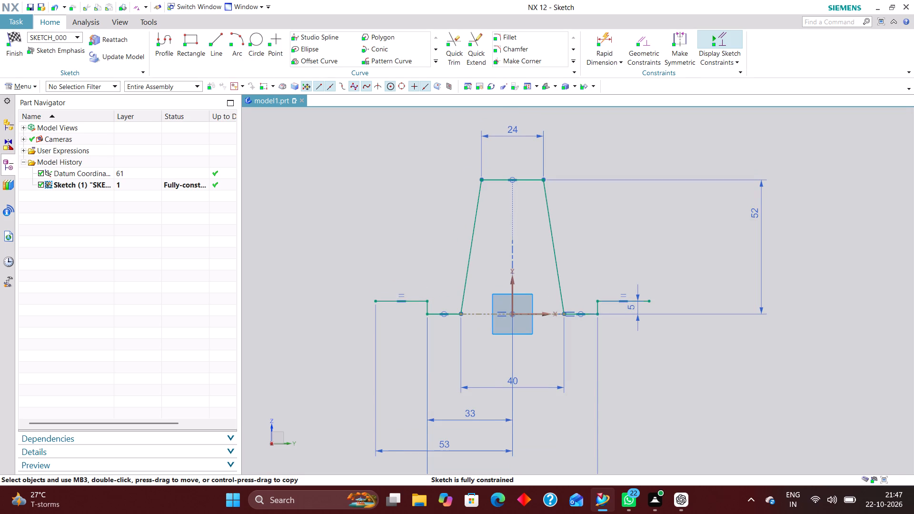
left_click(211, 41)
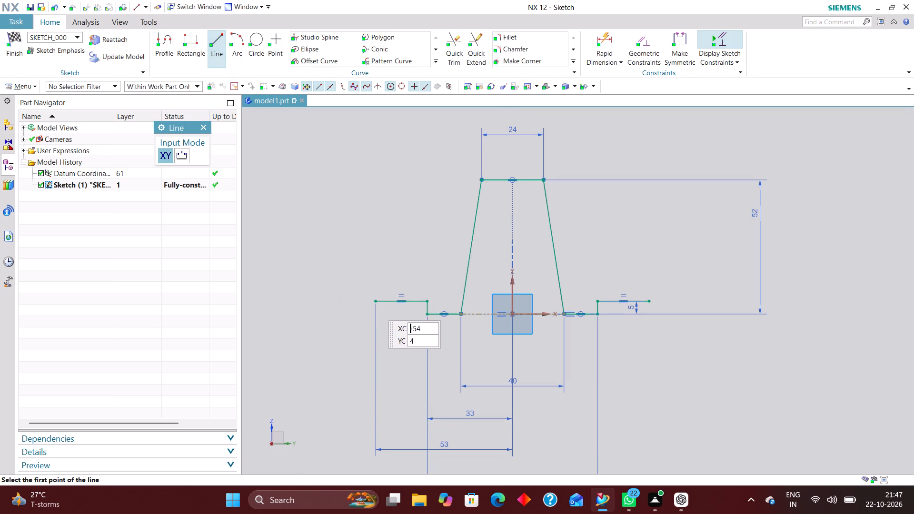
left_click(374, 302)
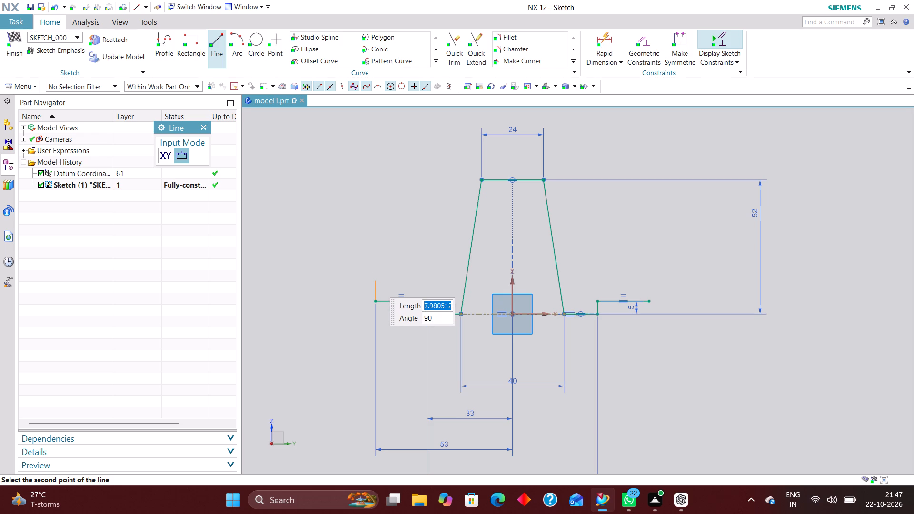
left_click(374, 282)
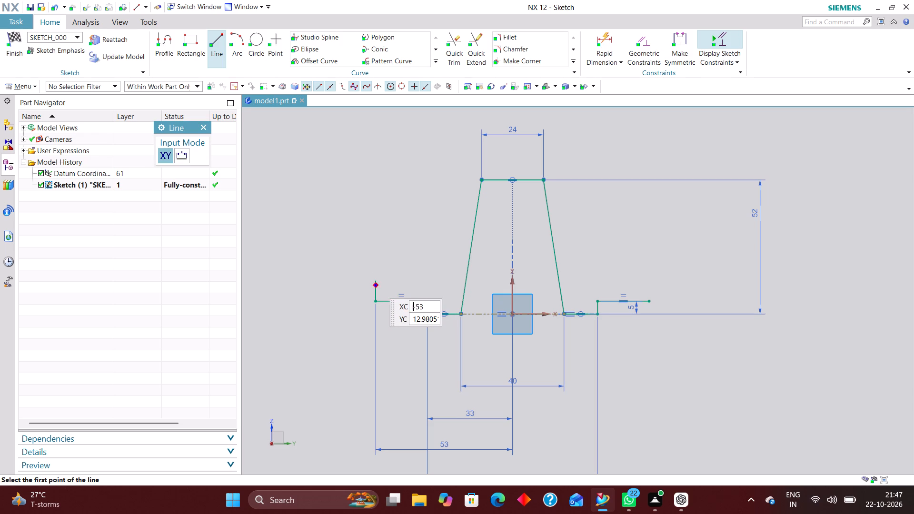
left_click(375, 278)
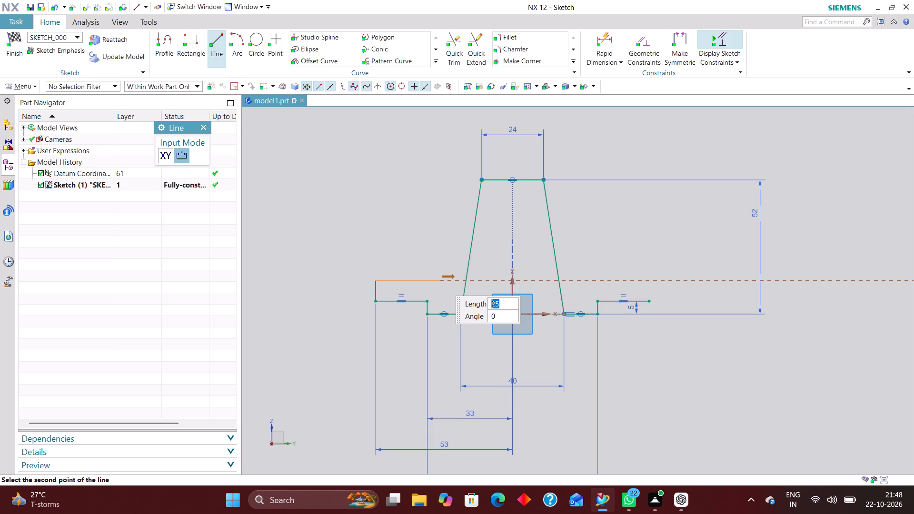
left_click(427, 282)
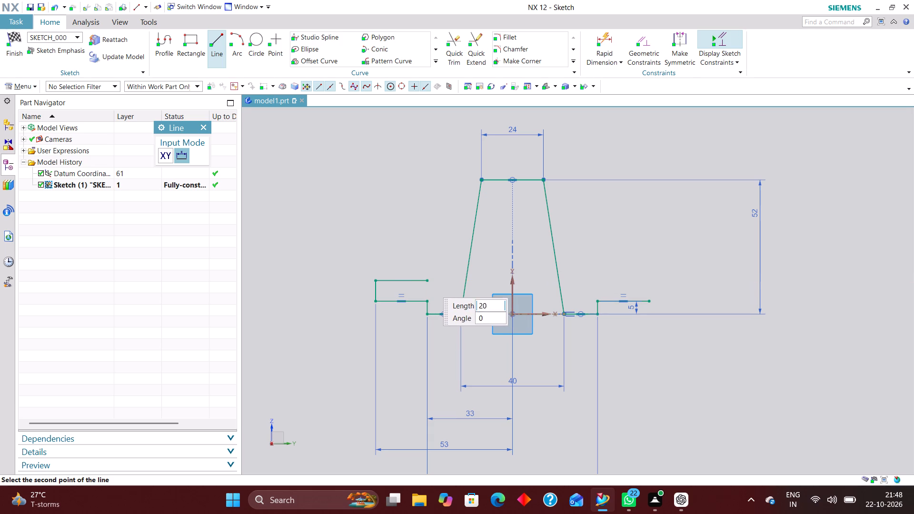
From the right outer horizontal line's free end, draw a vertical line up about 8 mm and a horizontal line inward.
left_click(650, 300)
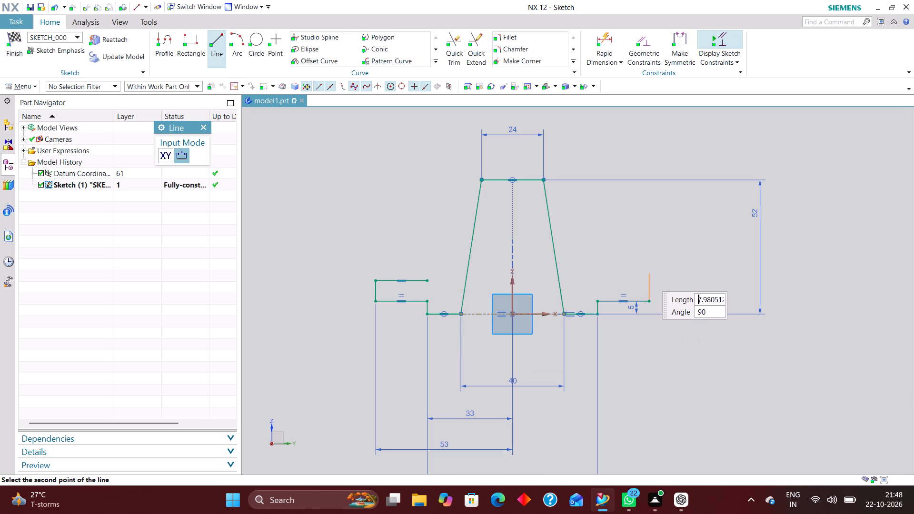
left_click(646, 276)
left_click(649, 278)
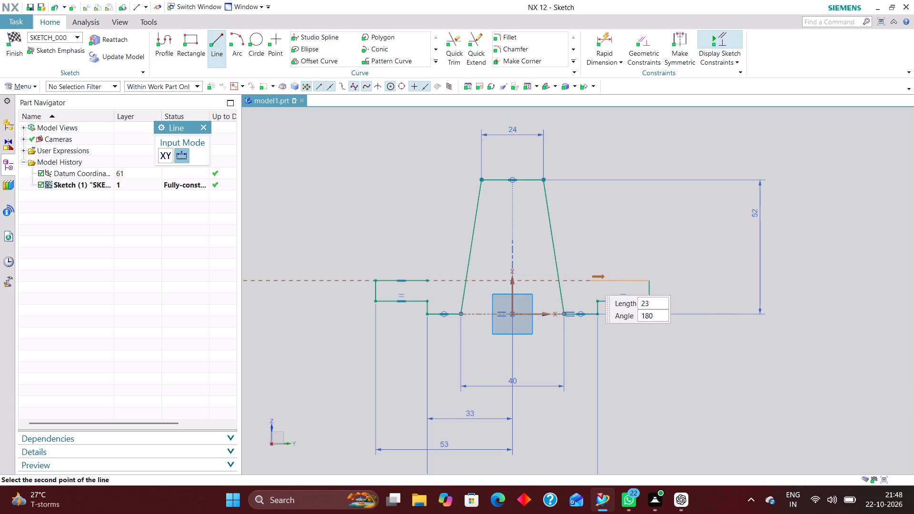
left_click(585, 279)
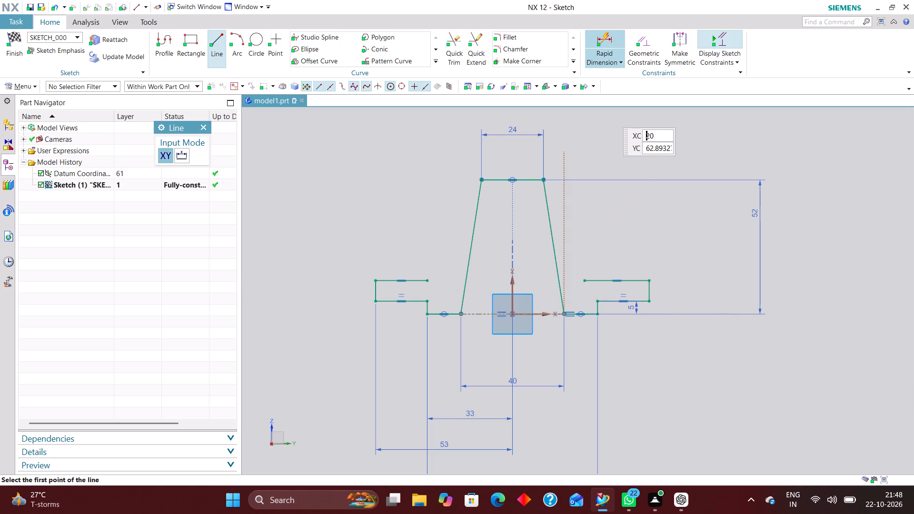
Dimension the vertical distance between the right flange's lower and upper horizontal lines as 10 mm.
left_click(606, 35)
scroll(646, 308, "up", 3)
left_click(640, 297)
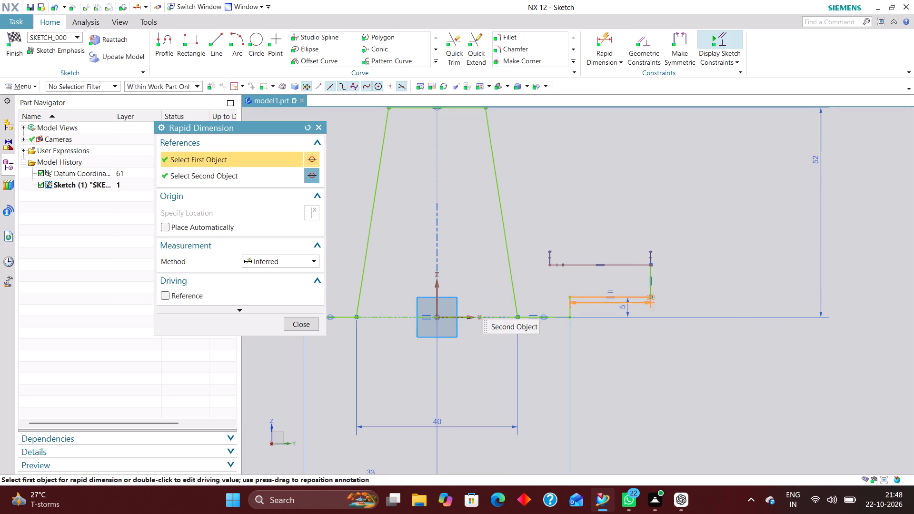
left_click(636, 264)
left_click(700, 283)
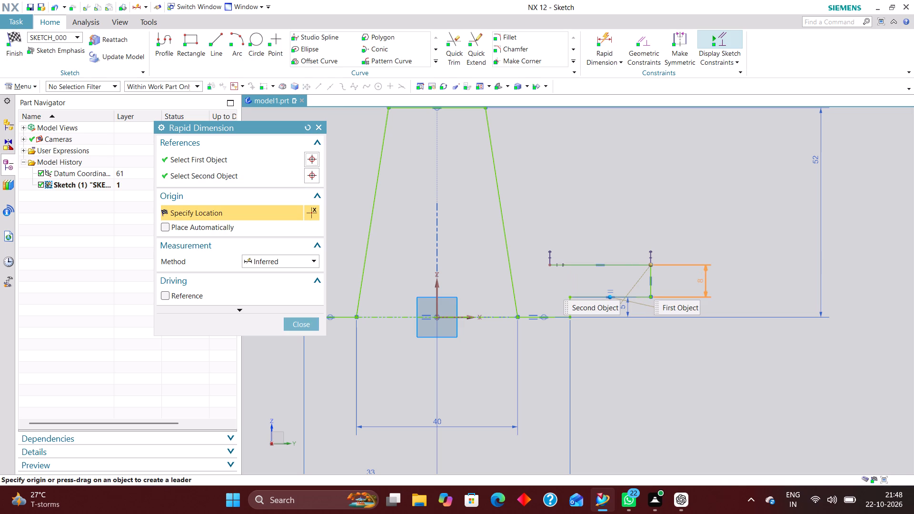
type("10")
key("Return")
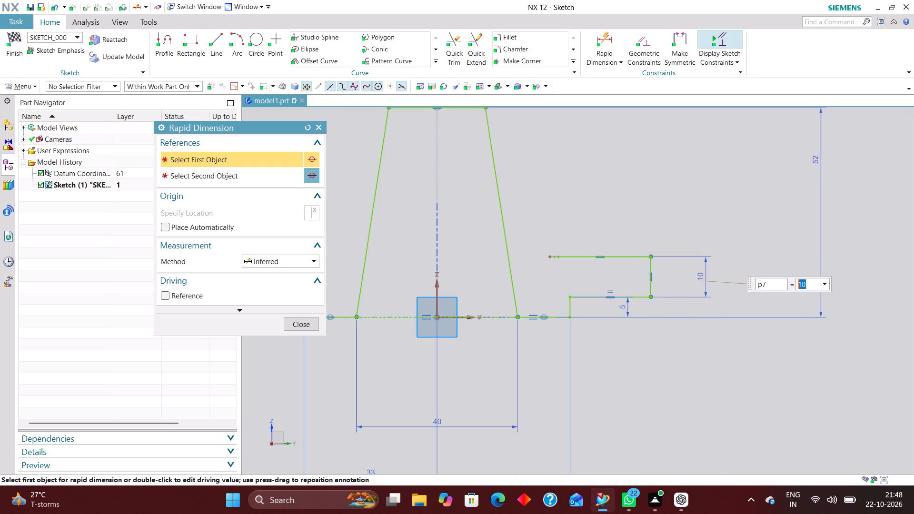
scroll(715, 274, "down", 3)
left_click(323, 317)
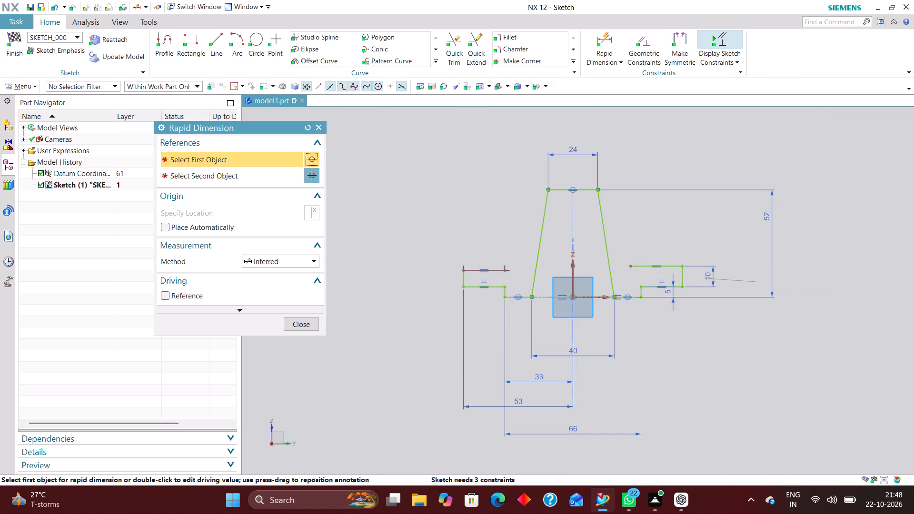
left_click(304, 323)
Apply an Equal Length constraint between the right and left flanges' outer vertical lines.
left_click(661, 44)
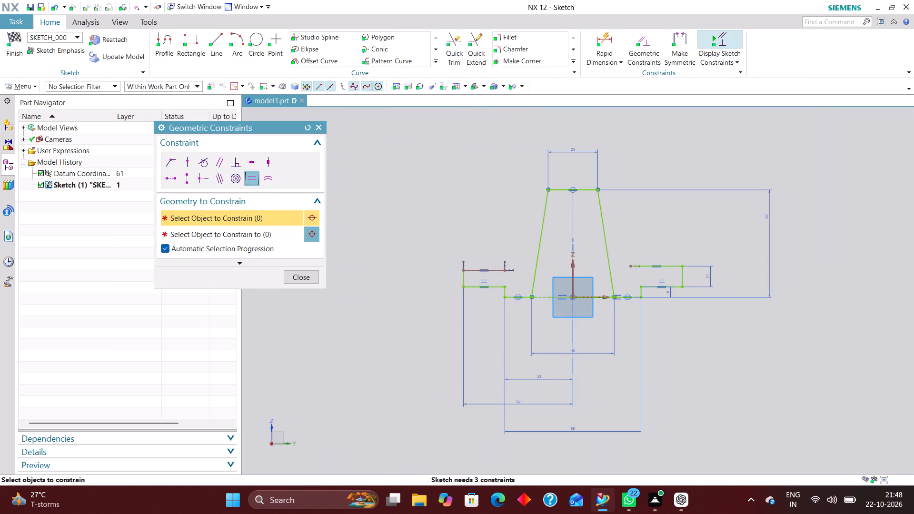
scroll(702, 265, "up", 4)
left_click(656, 306)
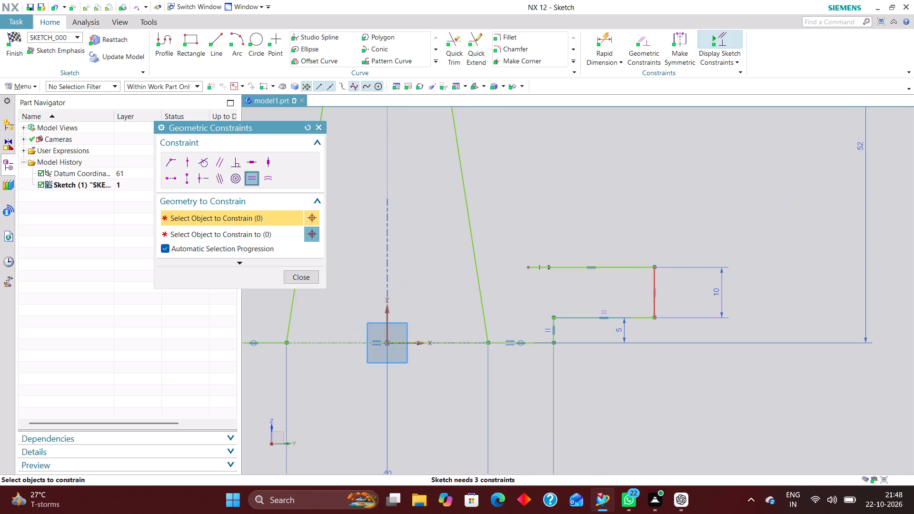
scroll(795, 260, "down", 4)
scroll(523, 278, "up", 7)
left_click(508, 289)
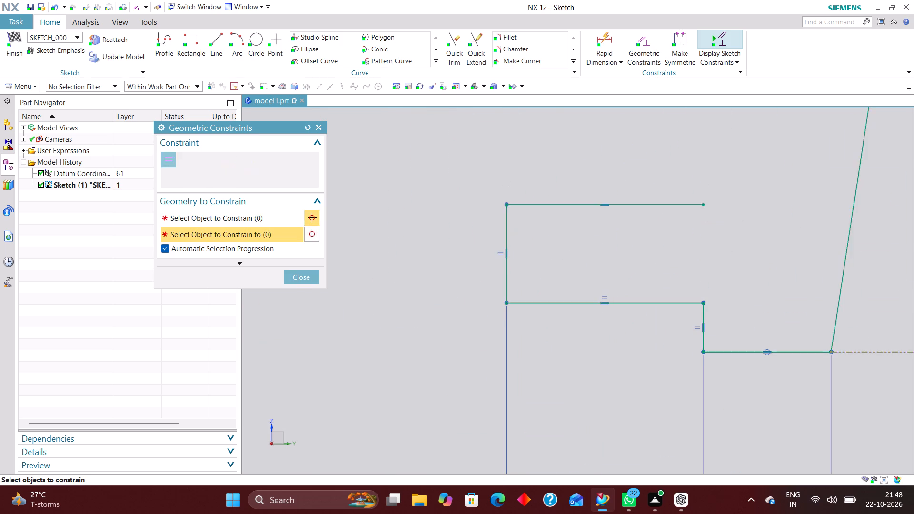
scroll(488, 269, "down", 3)
scroll(511, 311, "down", 6)
scroll(531, 304, "up", 2)
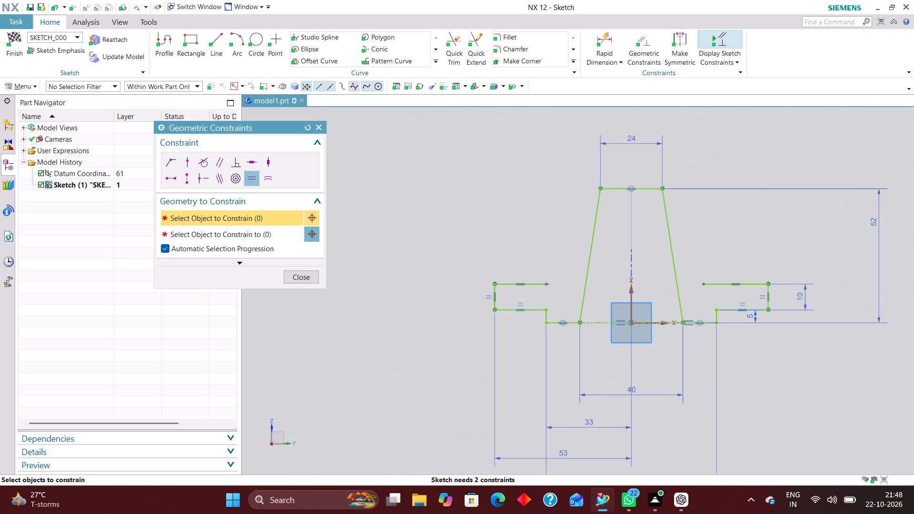
scroll(531, 304, "down", 3)
scroll(551, 329, "up", 2)
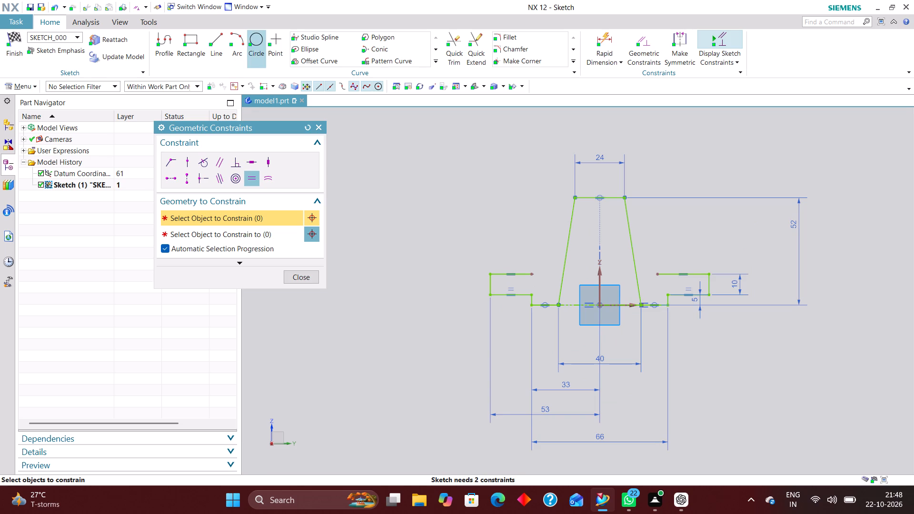
Sketch a circle about 36 mm in diameter above the tapered profile, near the vertical axis.
left_click(257, 39)
scroll(405, 326, "down", 3)
scroll(487, 238, "up", 3)
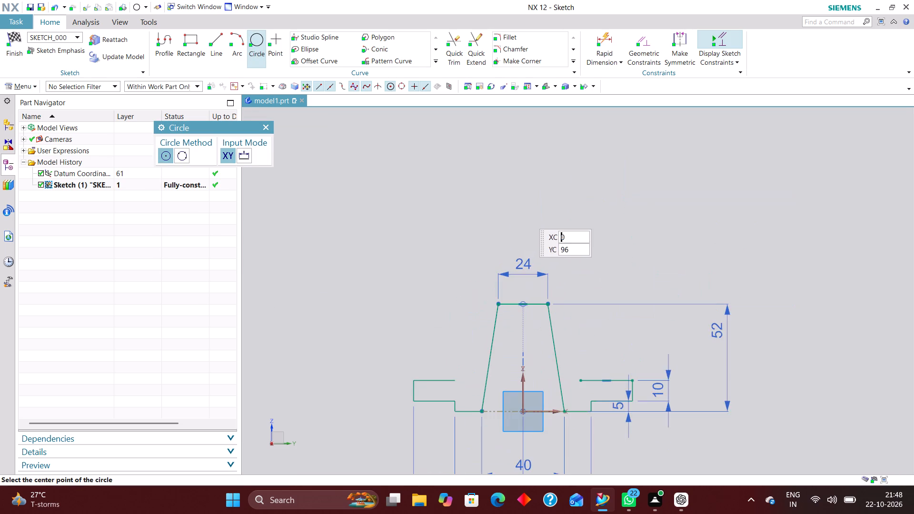
left_click(518, 191)
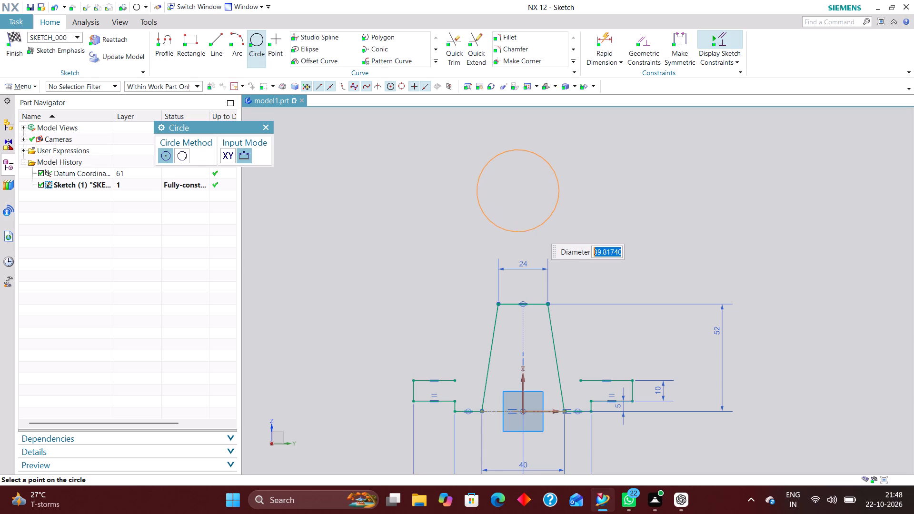
left_click(533, 225)
Add a radial dimension to the circle and set its radius to 30 mm.
left_click(612, 42)
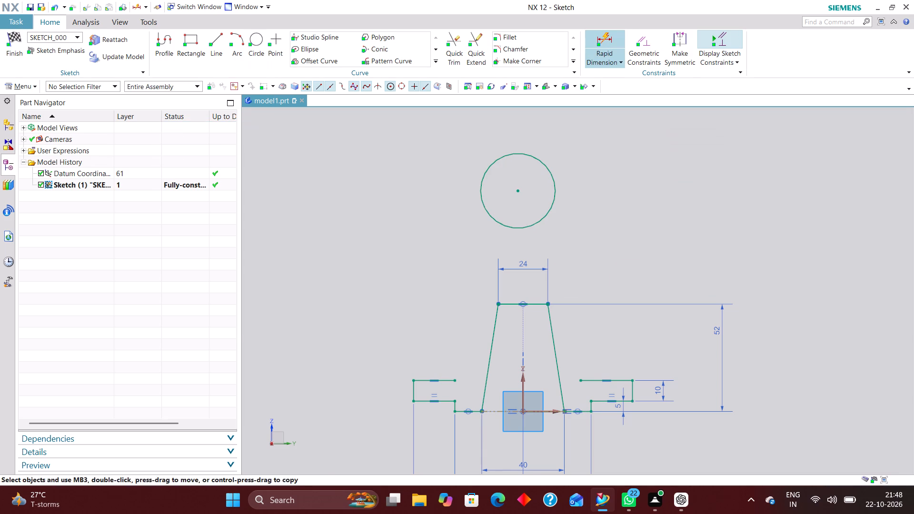
left_click(298, 257)
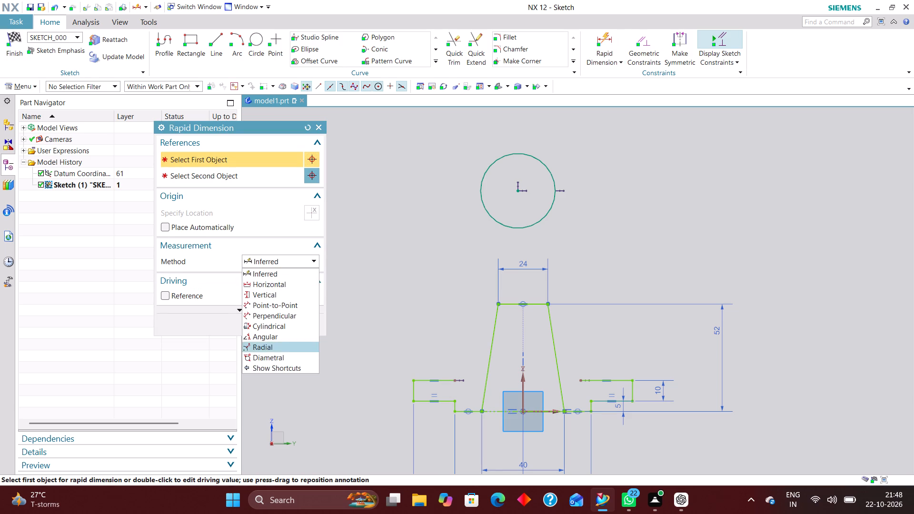
left_click(285, 347)
left_click(533, 158)
left_click(573, 133)
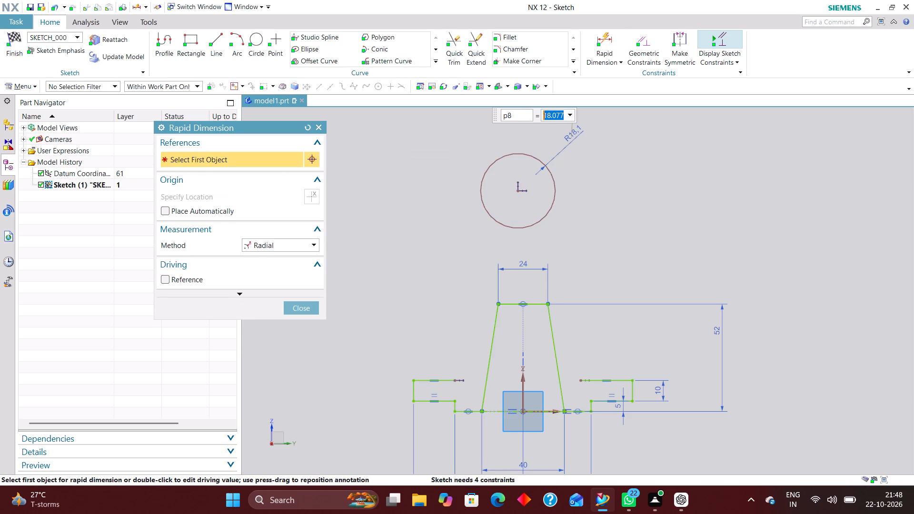
type("30")
key("Return")
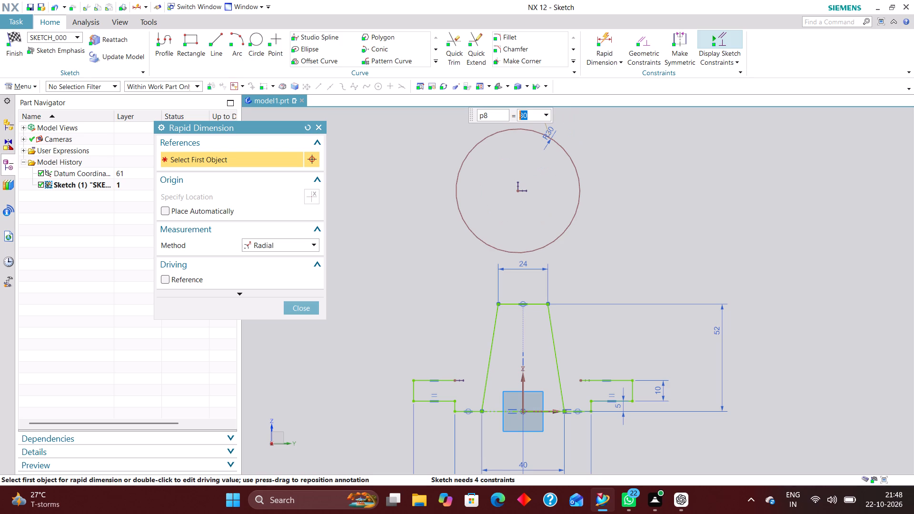
scroll(612, 282, "down", 2)
scroll(499, 296, "up", 3)
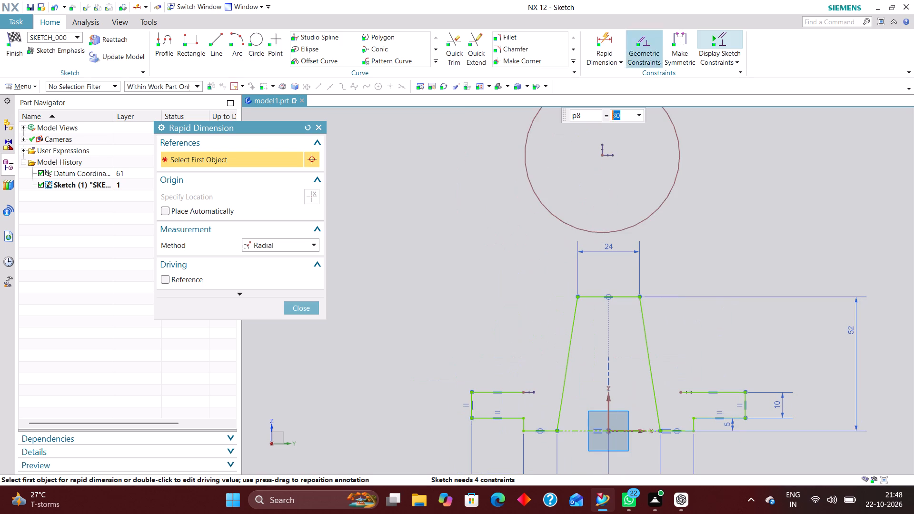
Dimension the vertical distance from the left base line to the circle's centre as 80 mm.
left_click(599, 37)
scroll(559, 276, "down", 1)
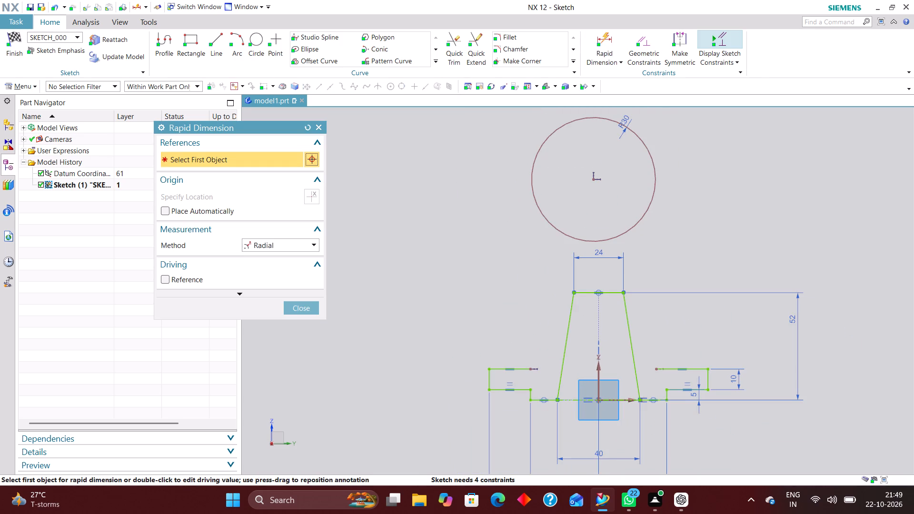
scroll(537, 402, "up", 5)
left_click(540, 398)
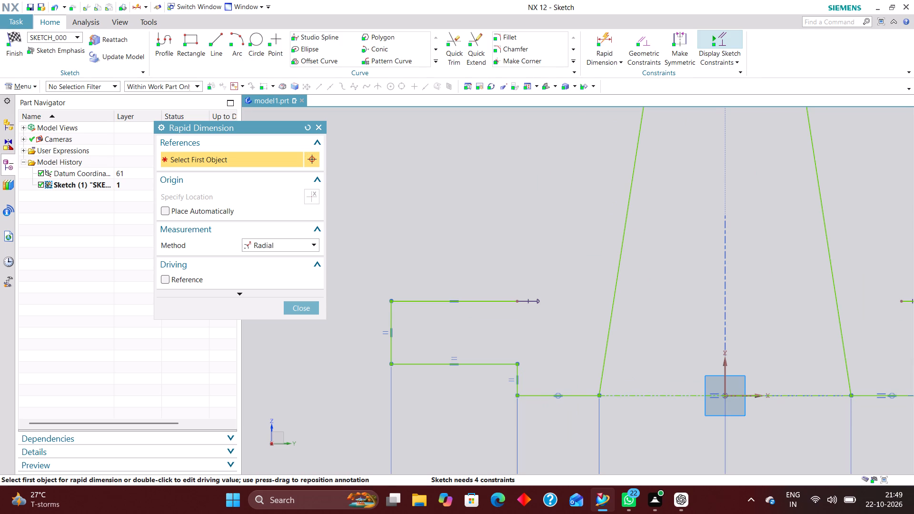
left_click(296, 240)
left_click(288, 258)
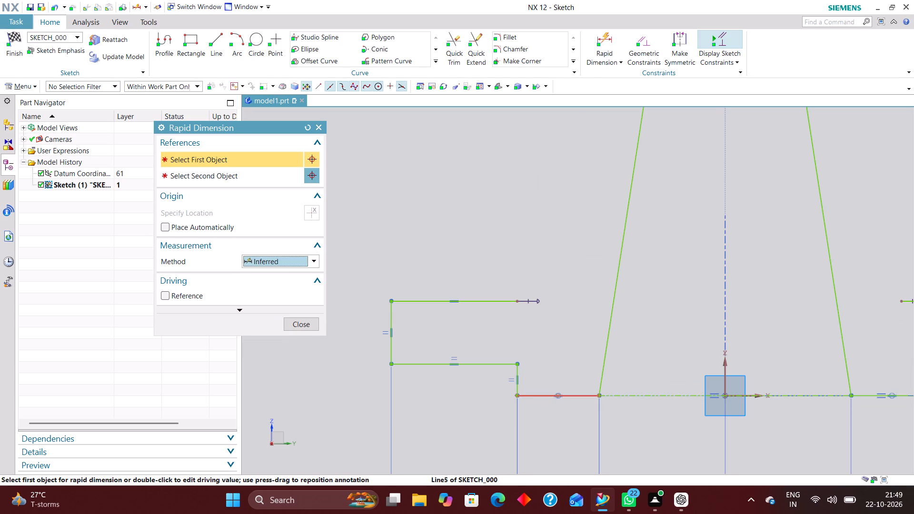
left_click(538, 394)
scroll(564, 420, "down", 6)
scroll(613, 242, "up", 2)
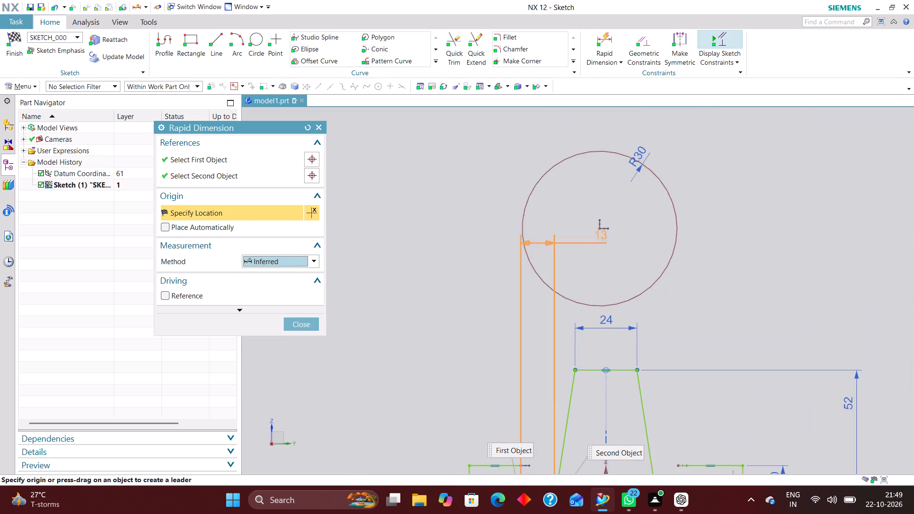
left_click(600, 227)
scroll(500, 256, "down", 4)
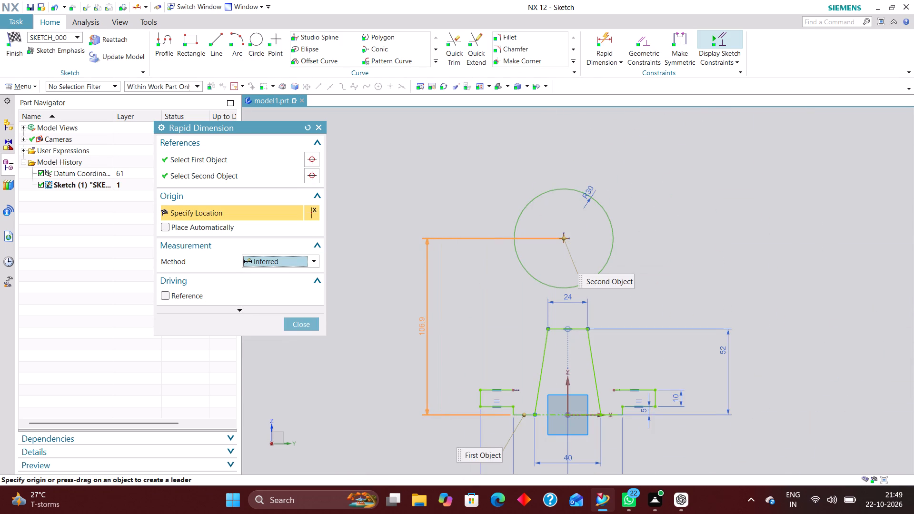
left_click(422, 319)
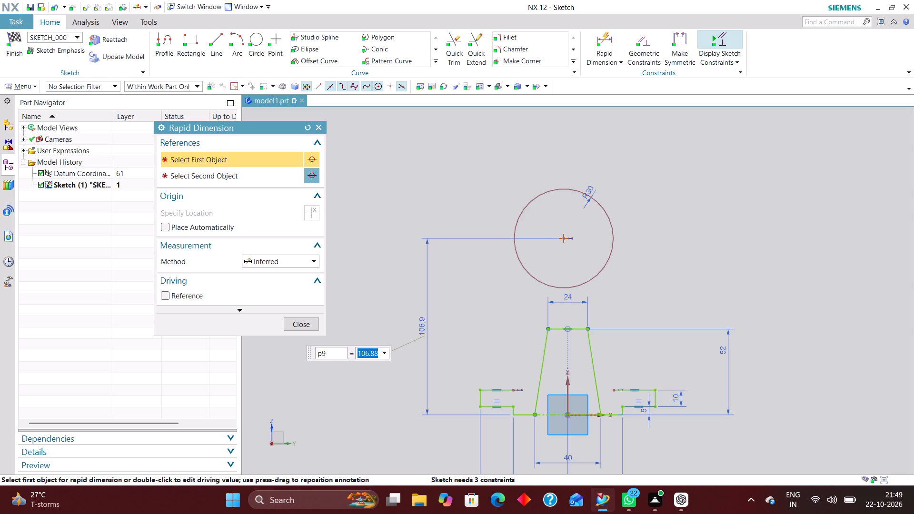
type("80")
key("Return")
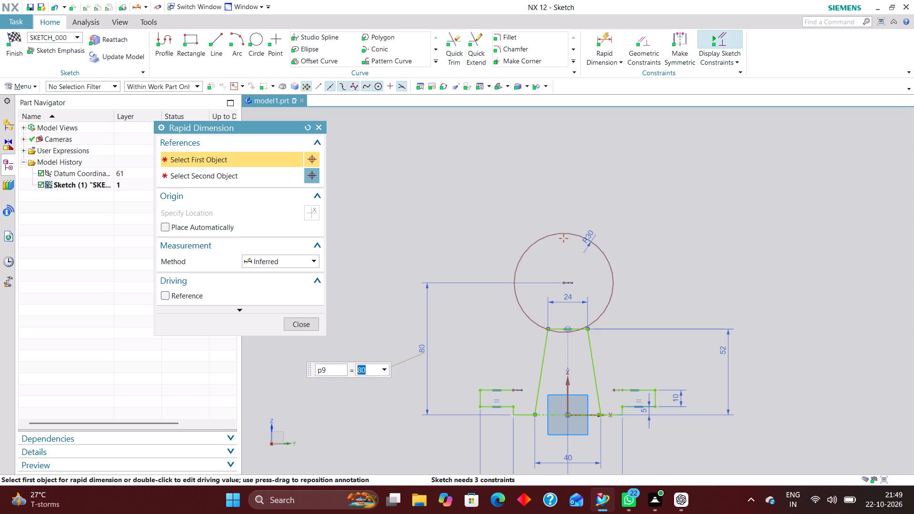
scroll(521, 397, "up", 3)
scroll(536, 274, "down", 2)
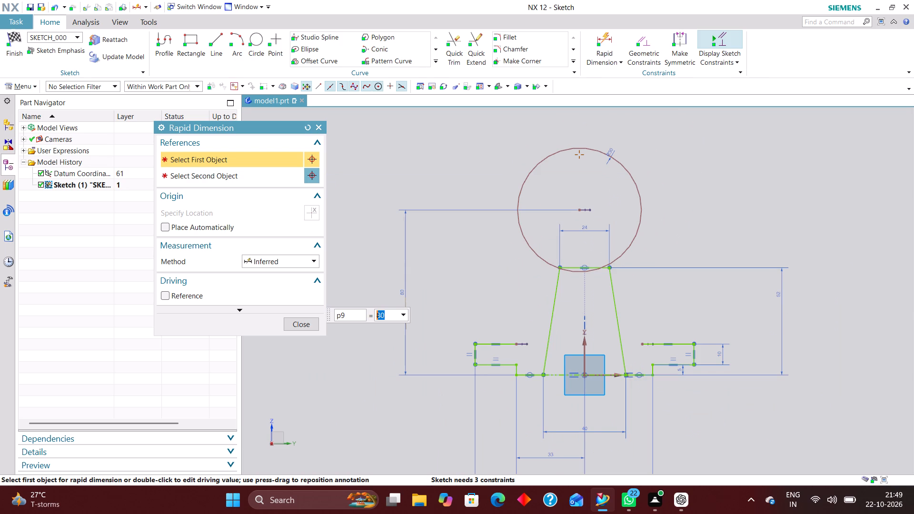
left_click(303, 326)
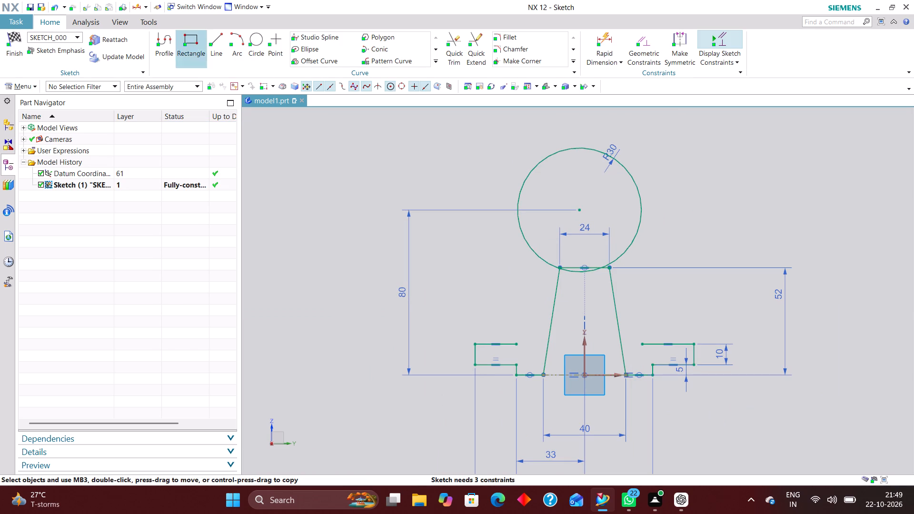
Draw a vertical line on each side of the circle, from near its centre height down into the left and right flanges.
left_click(212, 47)
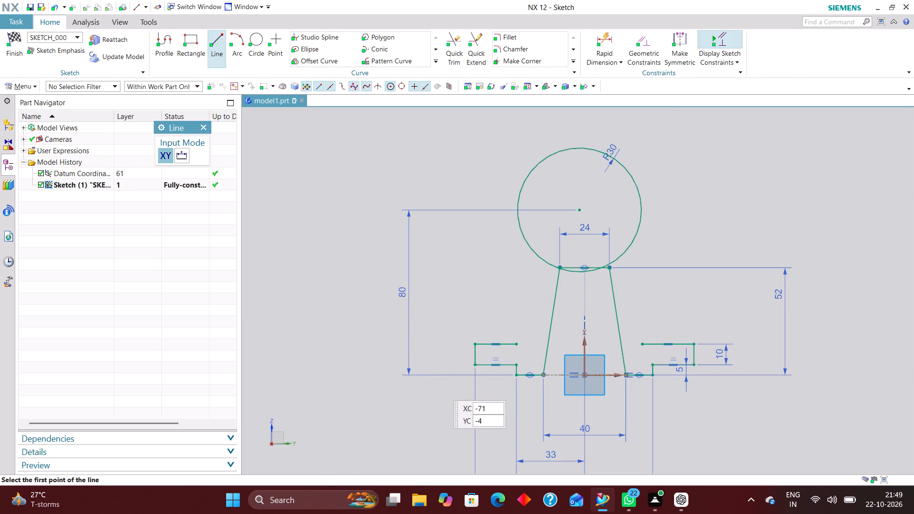
scroll(500, 353, "up", 4)
scroll(549, 379, "down", 3)
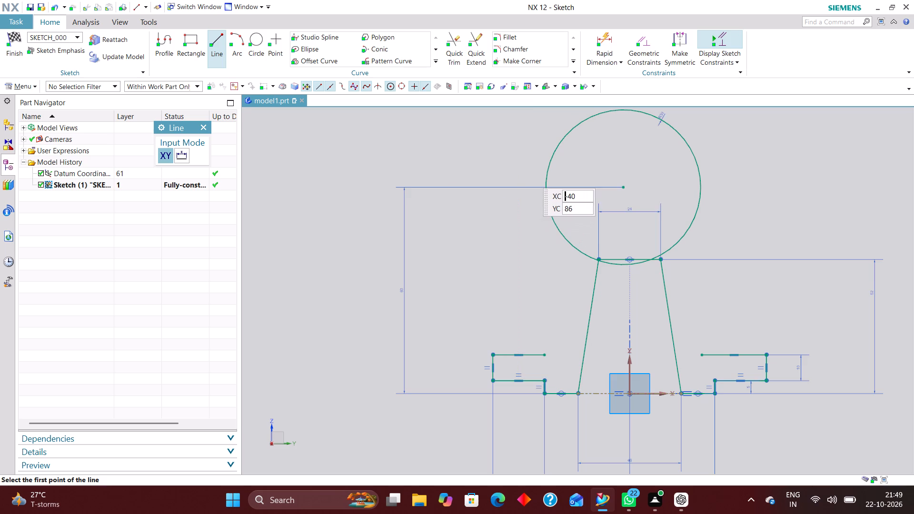
left_click(528, 171)
left_click(529, 368)
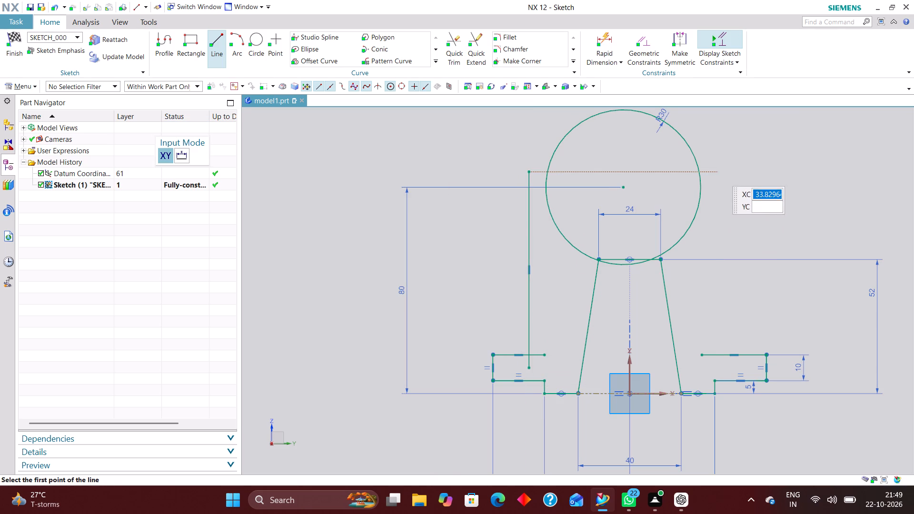
left_click(715, 169)
left_click(722, 367)
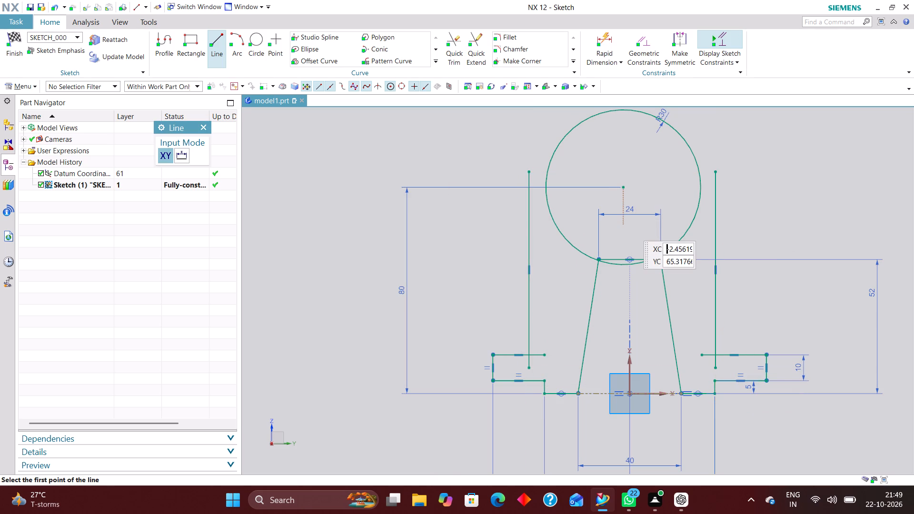
scroll(586, 262, "up", 2)
left_click(207, 127)
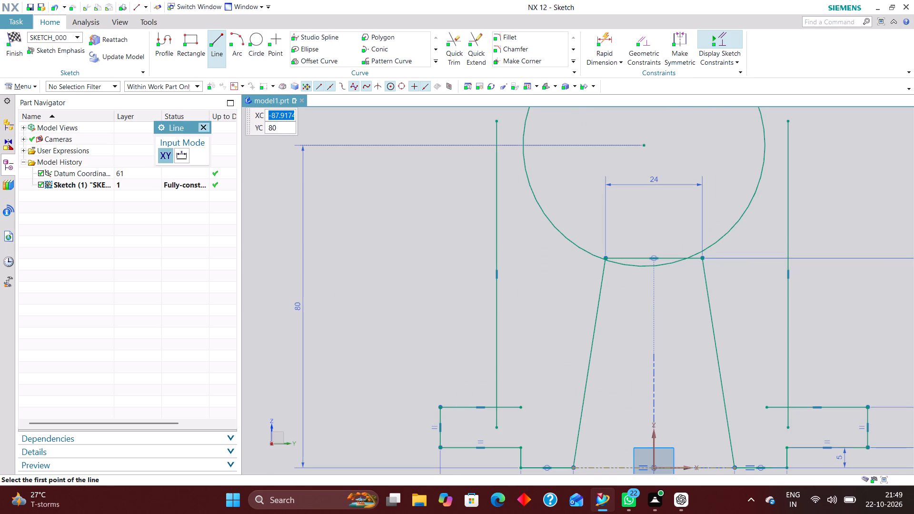
Constrain the R30 circle's centre onto the vertical axis with a Point on Curve constraint.
scroll(674, 290, "down", 2)
left_click_drag(655, 196, 654, 163)
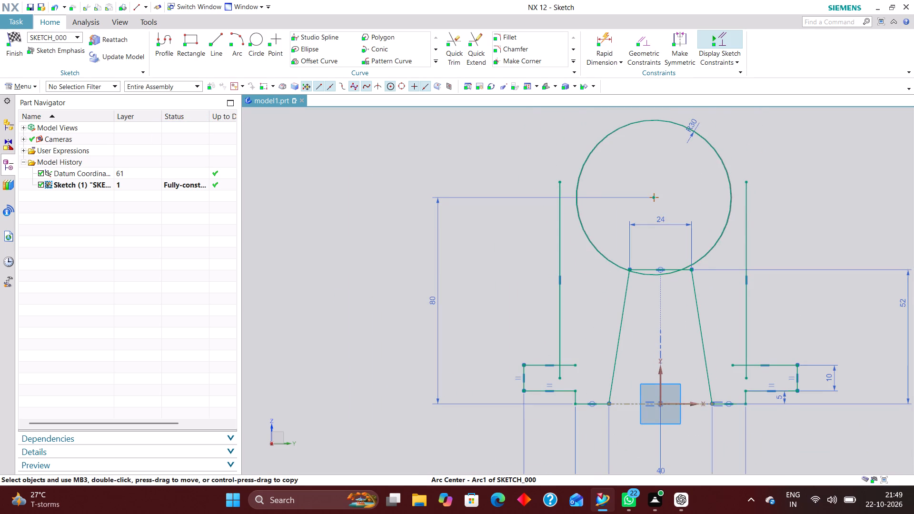
left_click_drag(654, 163, 655, 188)
left_click(640, 39)
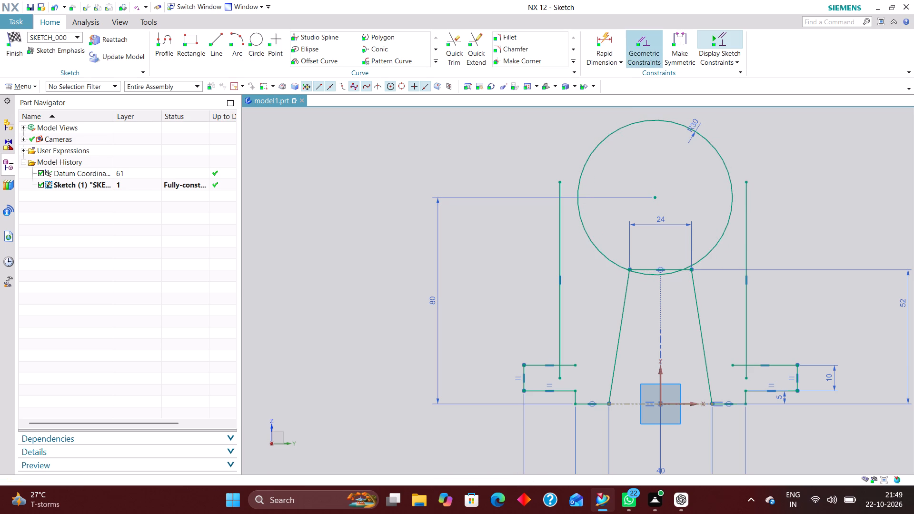
left_click(189, 160)
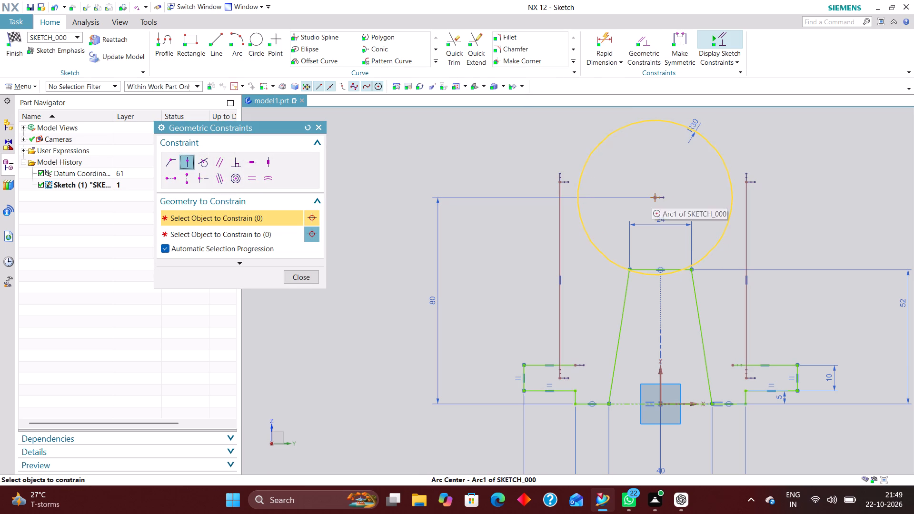
left_click(652, 196)
left_click(659, 379)
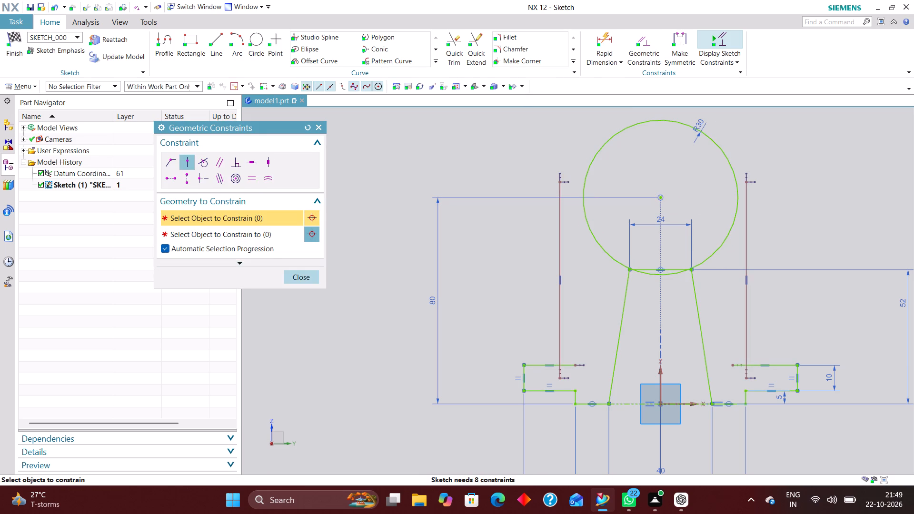
left_click(292, 276)
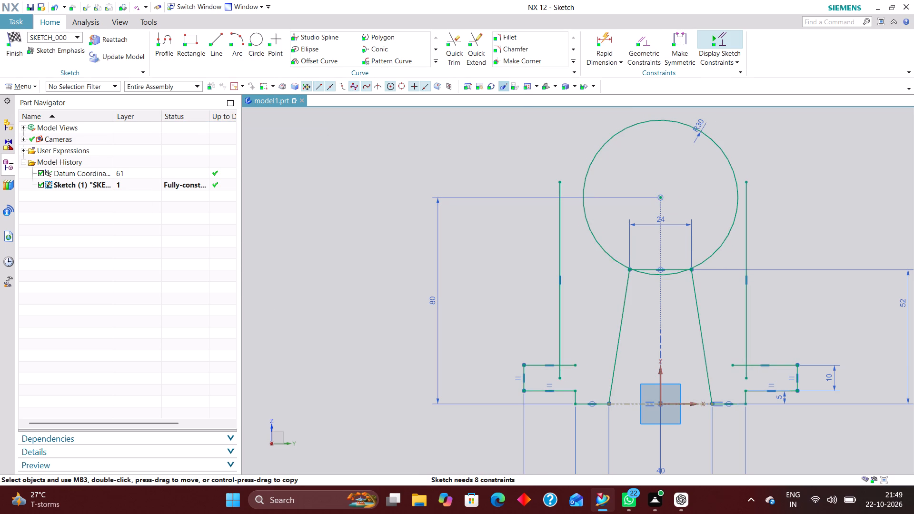
Make the left and right vertical side lines tangent to the R30 circle.
left_click(646, 29)
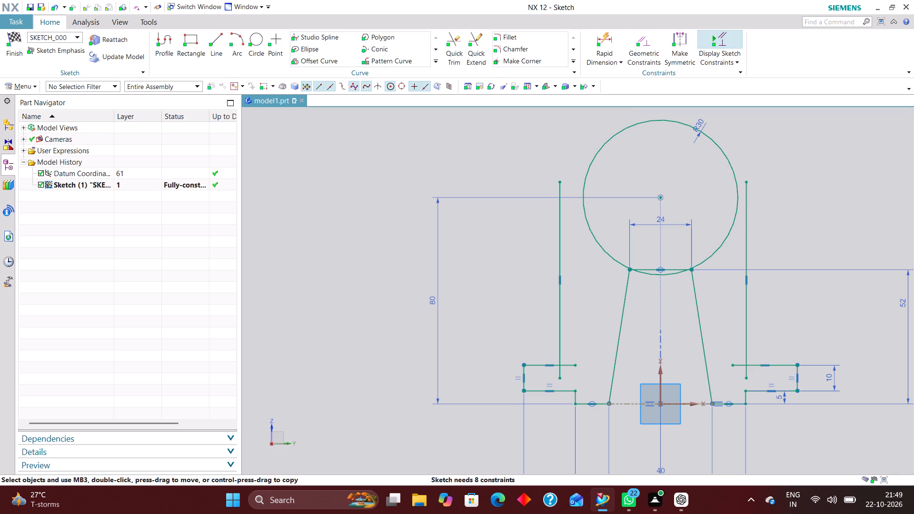
left_click(644, 40)
left_click(204, 166)
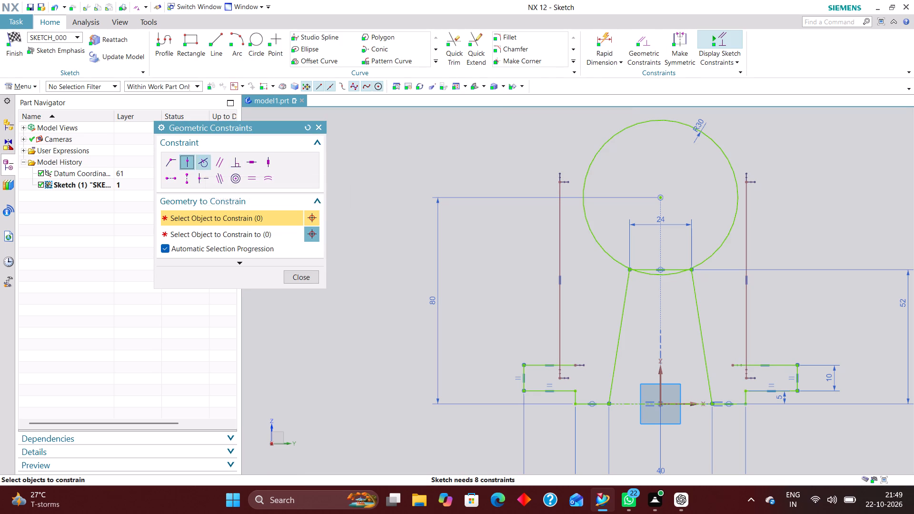
left_click(563, 244)
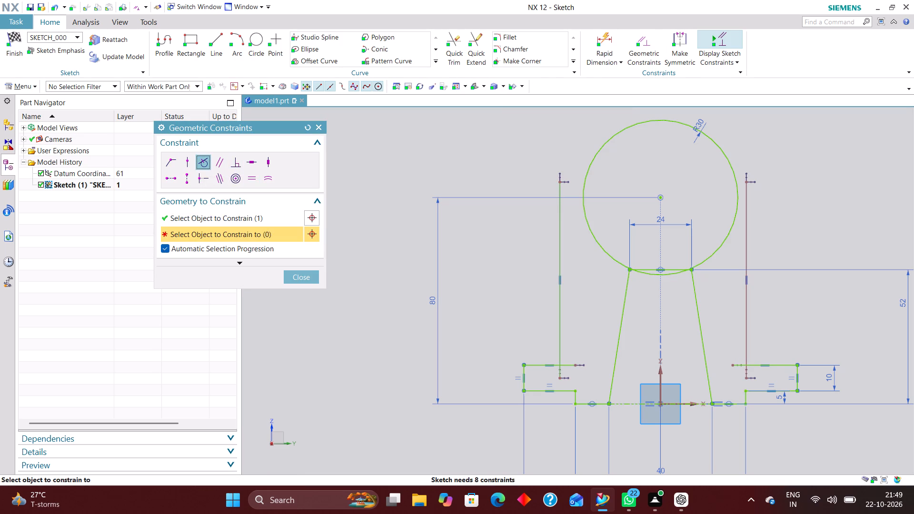
left_click(588, 222)
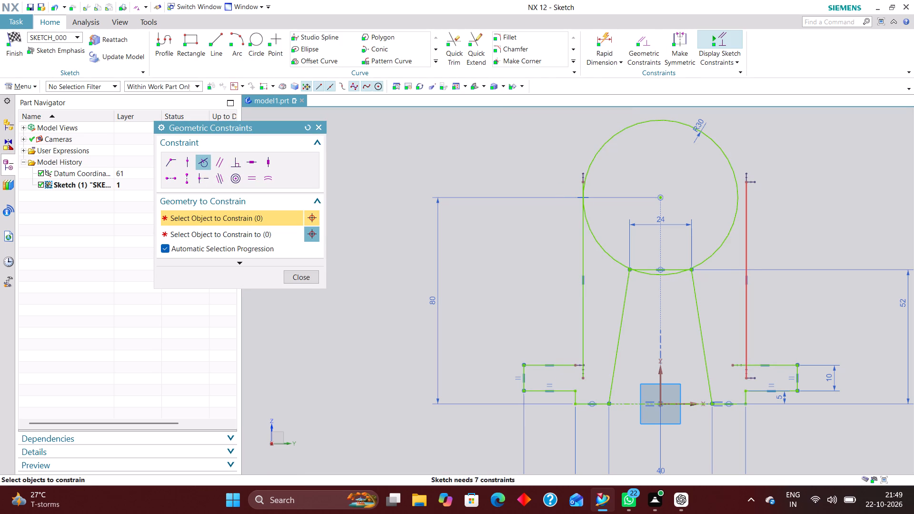
left_click(748, 232)
left_click(729, 233)
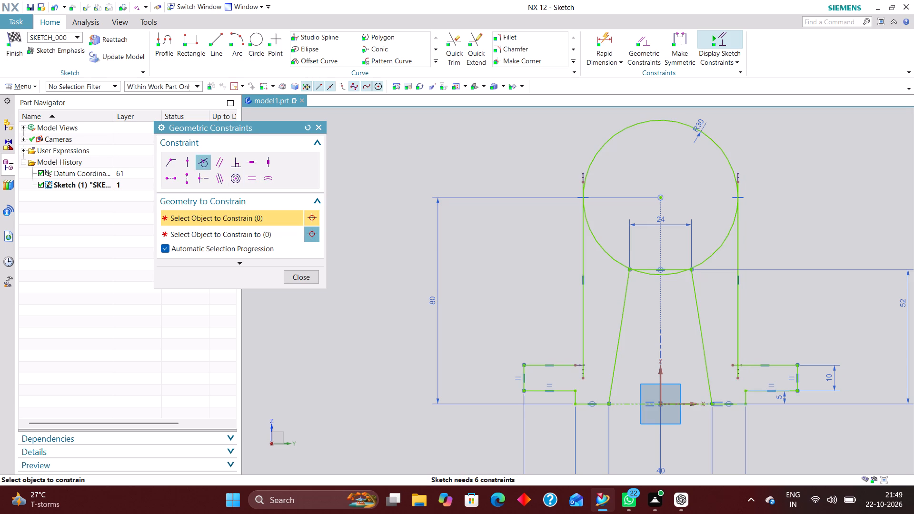
Constrain the upper endpoints of both vertical side lines onto the circle with Point on Curve constraints.
left_click(189, 161)
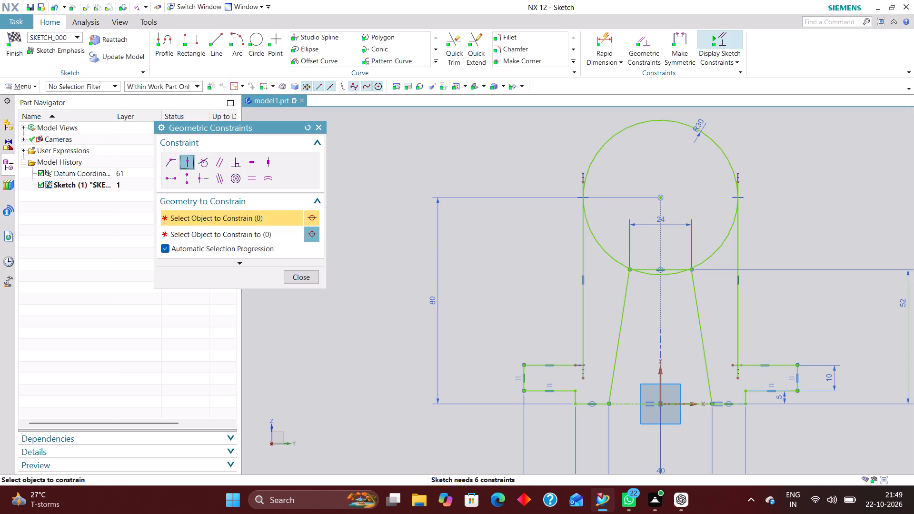
left_click(580, 178)
left_click(583, 169)
left_click(588, 169)
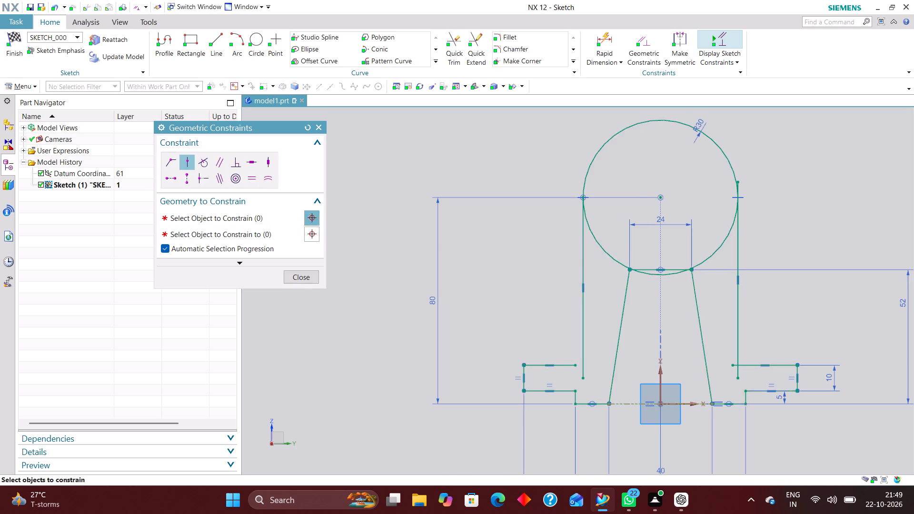
left_click(740, 181)
left_click(730, 157)
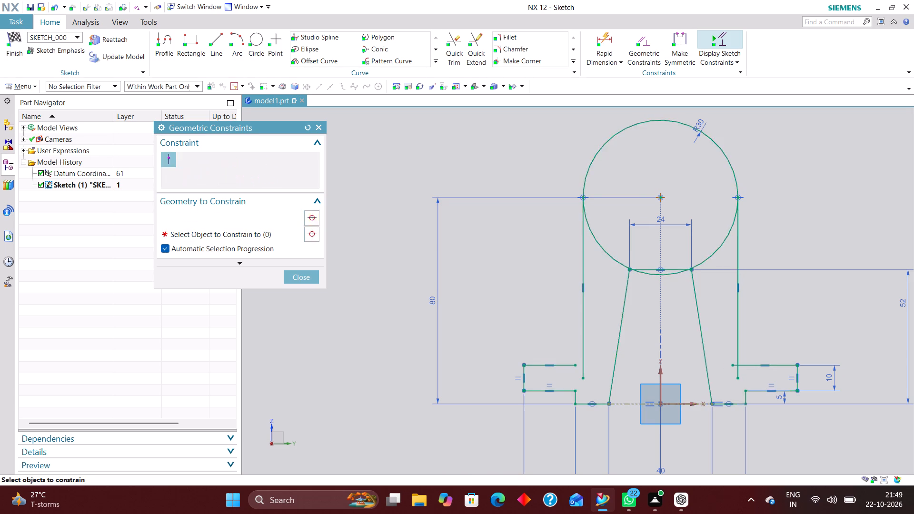
scroll(578, 374, "up", 3)
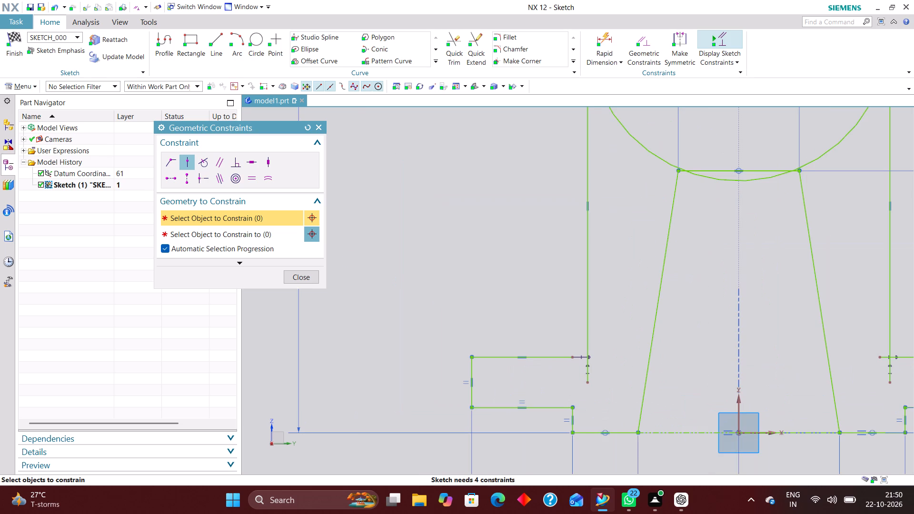
left_click(298, 277)
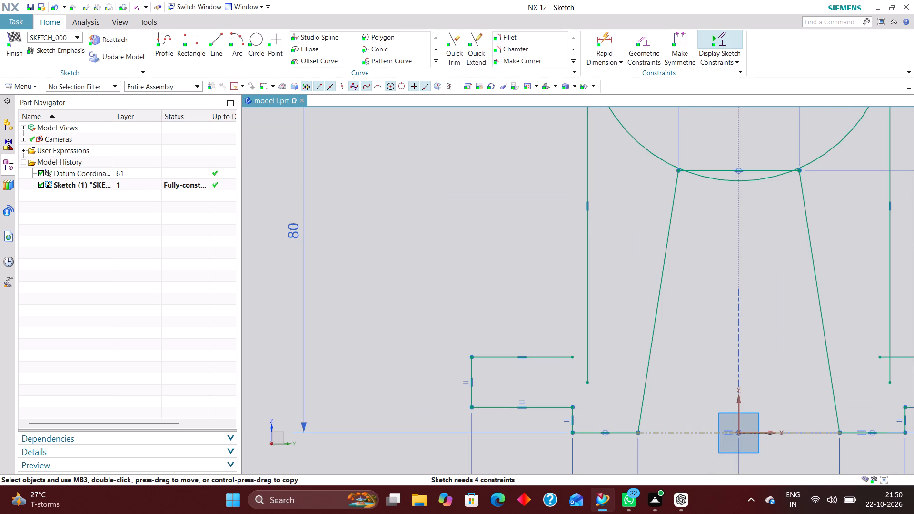
Extend the left flange's top line to the left vertical side line with Quick Extend.
left_click(478, 41)
left_click(548, 359)
Make corners where the right and left vertical side lines meet the top lines of their flanges.
scroll(559, 336, "down", 2)
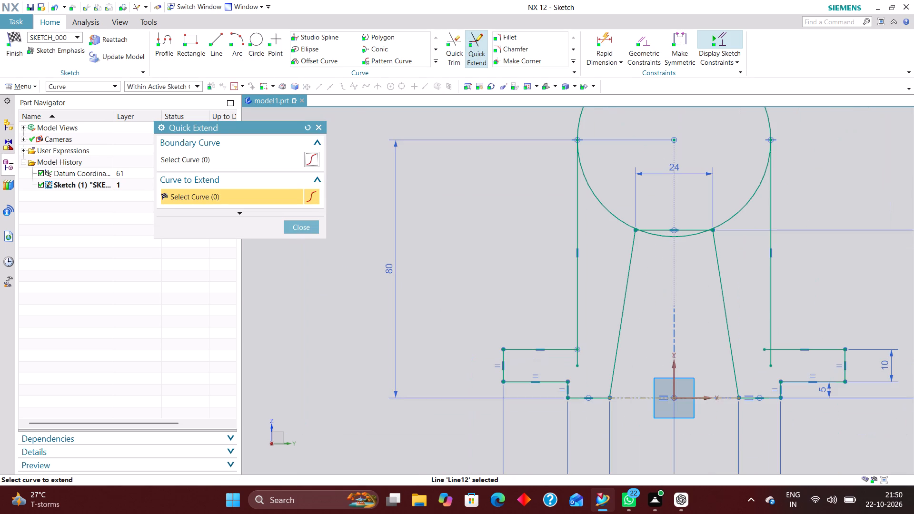
scroll(773, 359, "up", 4)
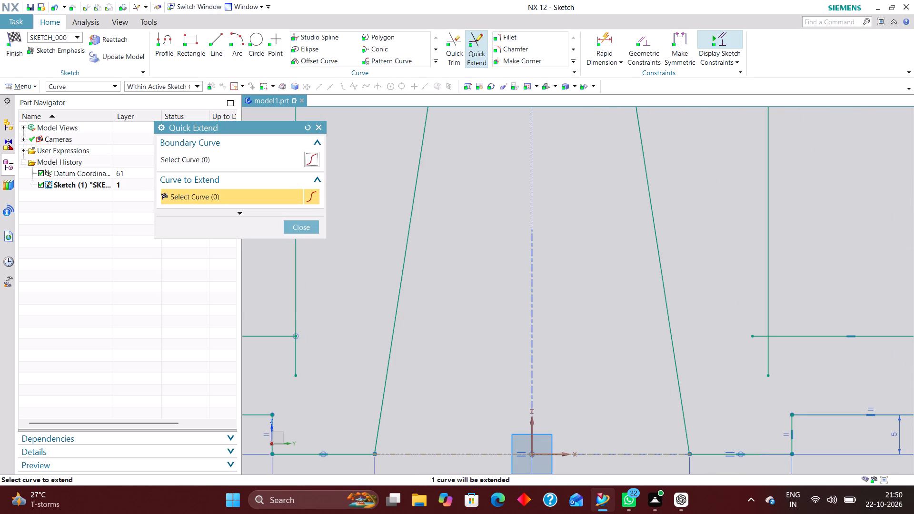
left_click(515, 47)
left_click(531, 61)
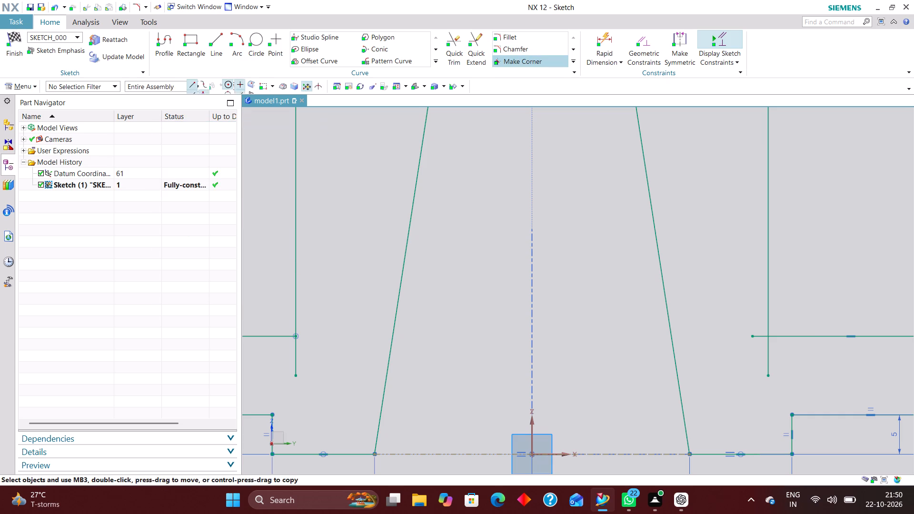
left_click(768, 292)
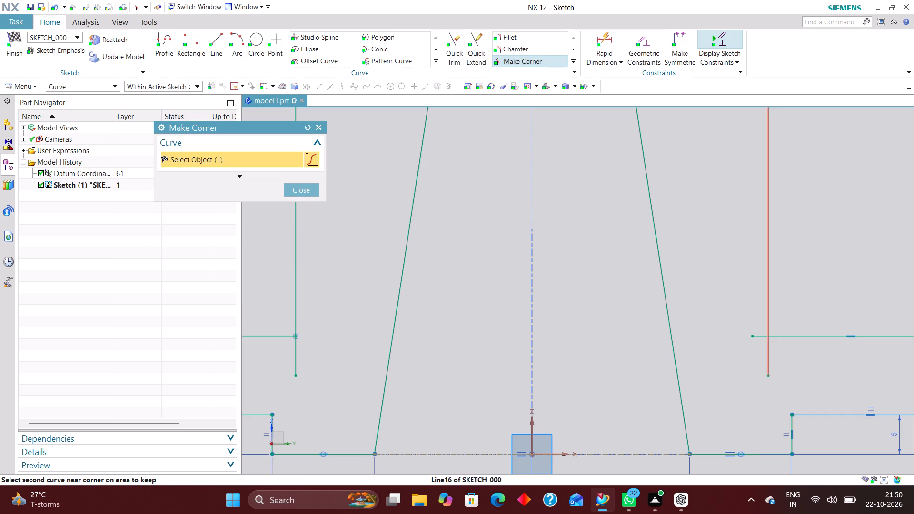
left_click(801, 334)
scroll(780, 316, "down", 5)
scroll(629, 319, "up", 4)
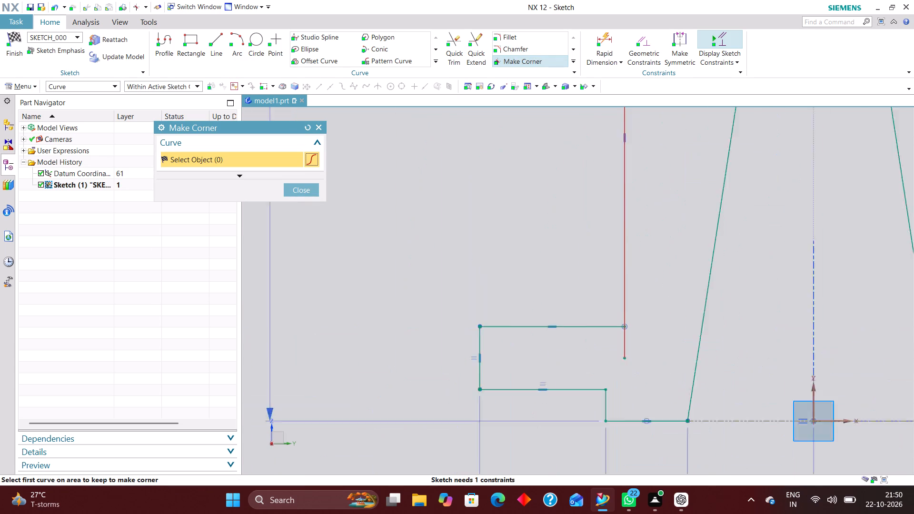
scroll(629, 319, "up", 1)
left_click(600, 328)
left_click(625, 296)
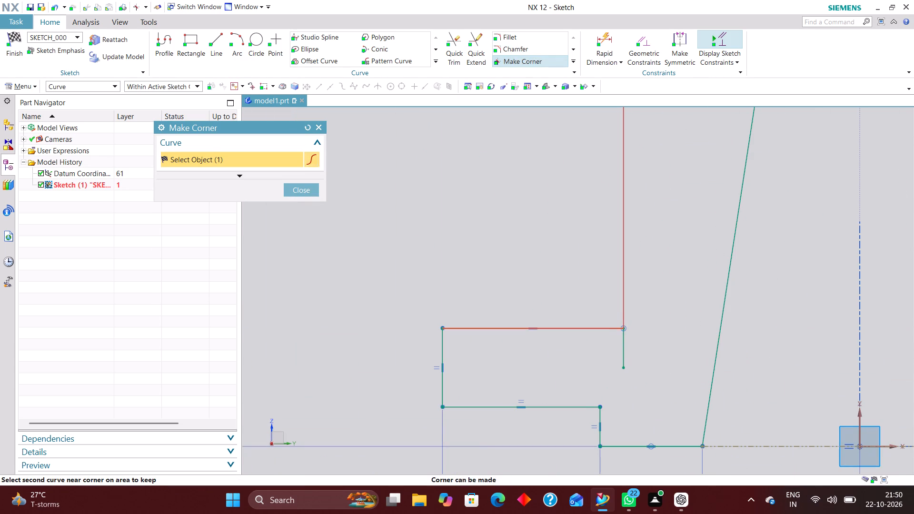
left_click(308, 190)
Trim away the lower portion of the R30 circle, leaving only the upper arc between the vertical side lines.
scroll(554, 346, "down", 5)
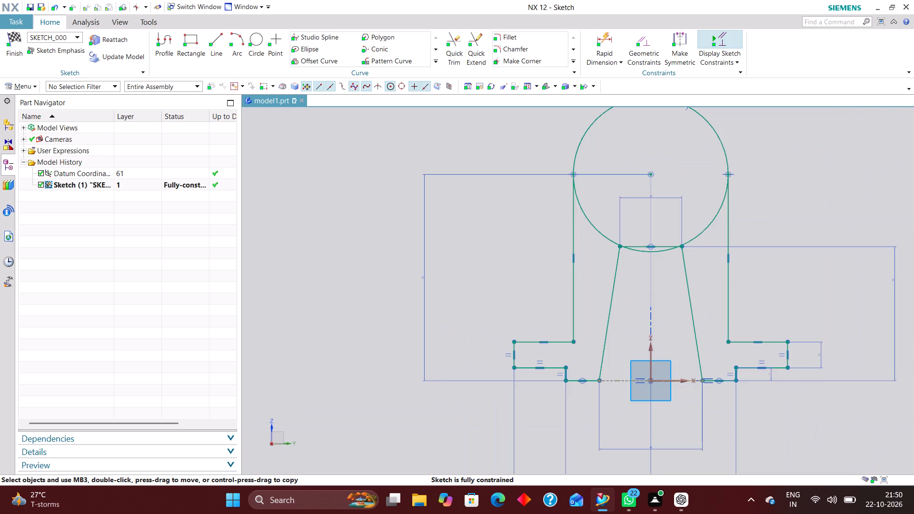
scroll(535, 366, "down", 2)
scroll(586, 358, "up", 3)
scroll(545, 389, "down", 1)
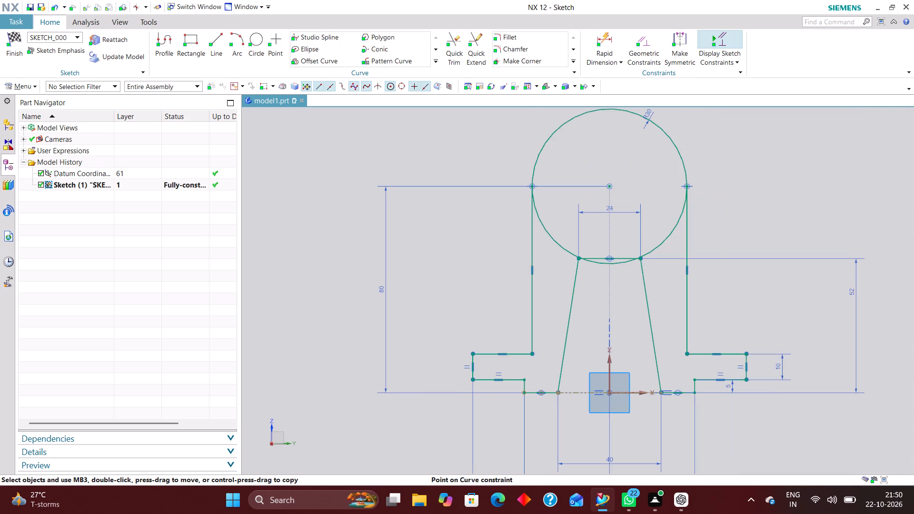
scroll(517, 395, "down", 1)
scroll(579, 291, "up", 2)
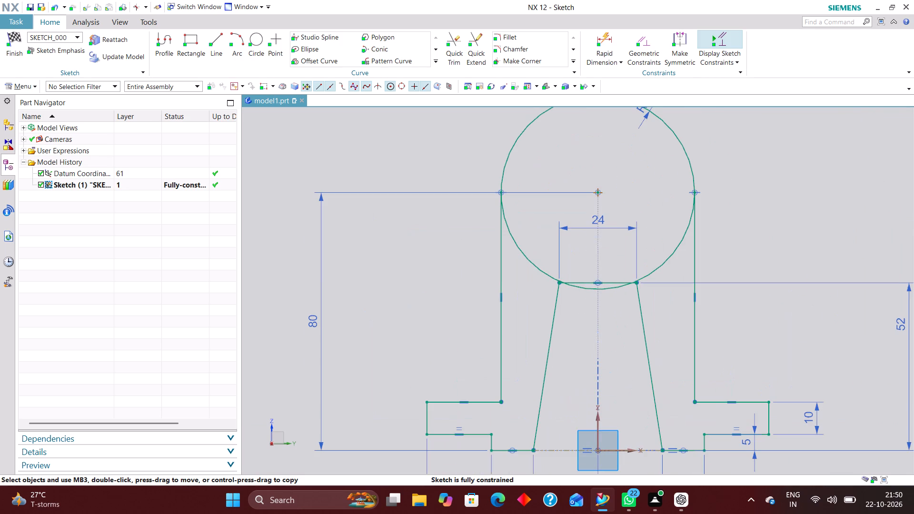
left_click(461, 47)
scroll(530, 250, "up", 3)
left_click(523, 262)
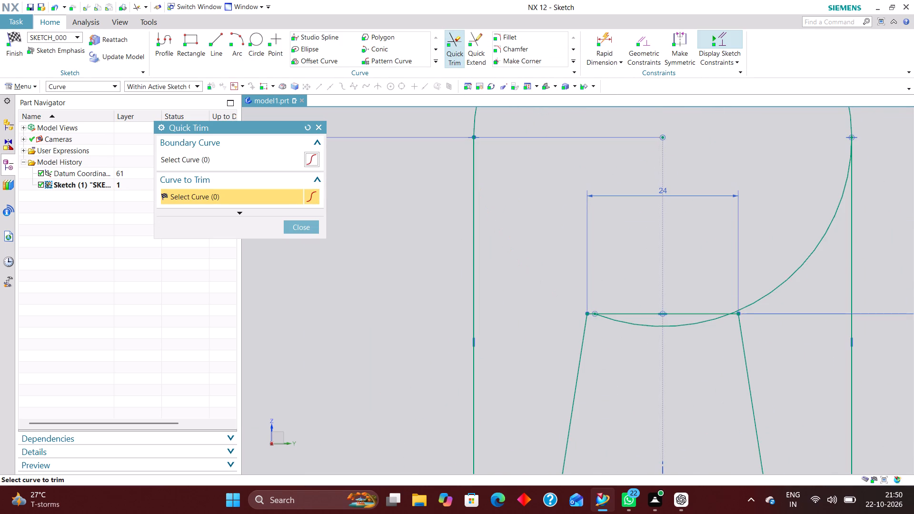
scroll(547, 235, "down", 2)
scroll(593, 275, "up", 5)
left_click(603, 319)
scroll(584, 241, "down", 3)
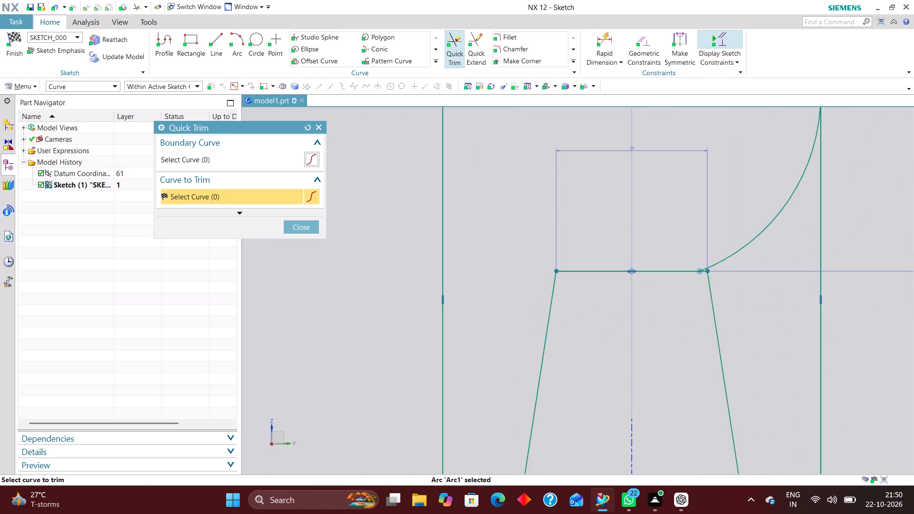
scroll(698, 268, "up", 6)
left_click(726, 271)
scroll(692, 250, "down", 3)
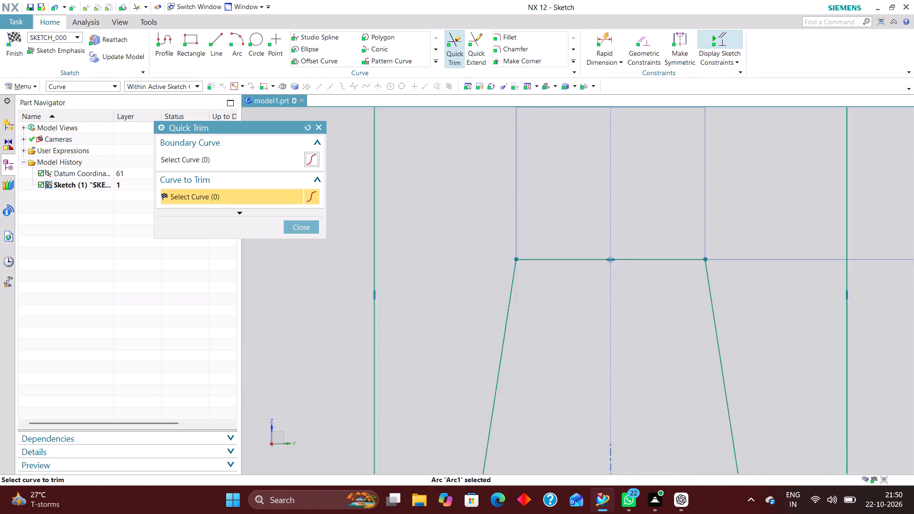
scroll(692, 250, "down", 7)
scroll(671, 292, "down", 2)
scroll(707, 266, "up", 2)
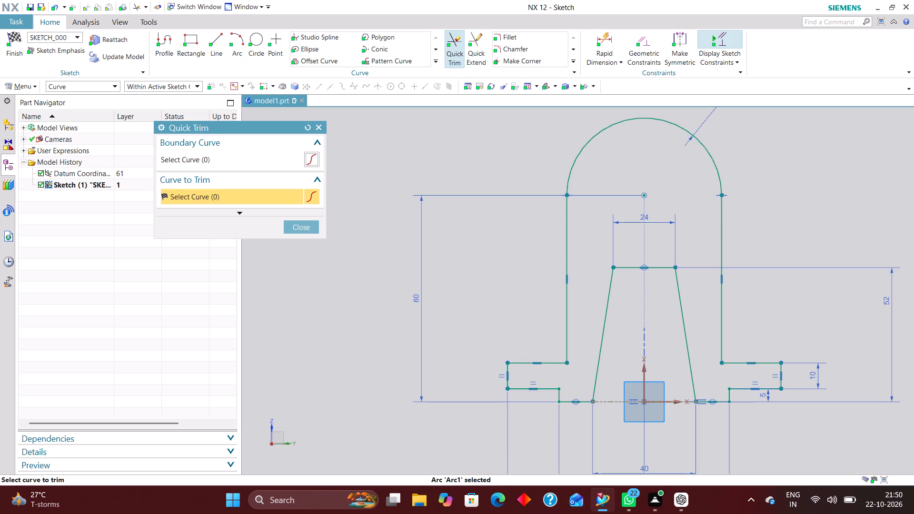
left_click(305, 227)
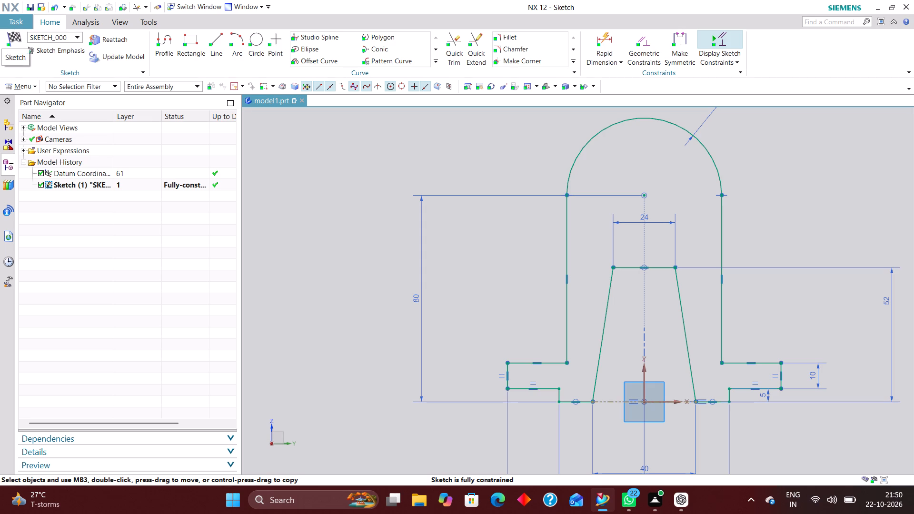
Finish the profile sketch and return to modeling.
left_click(14, 34)
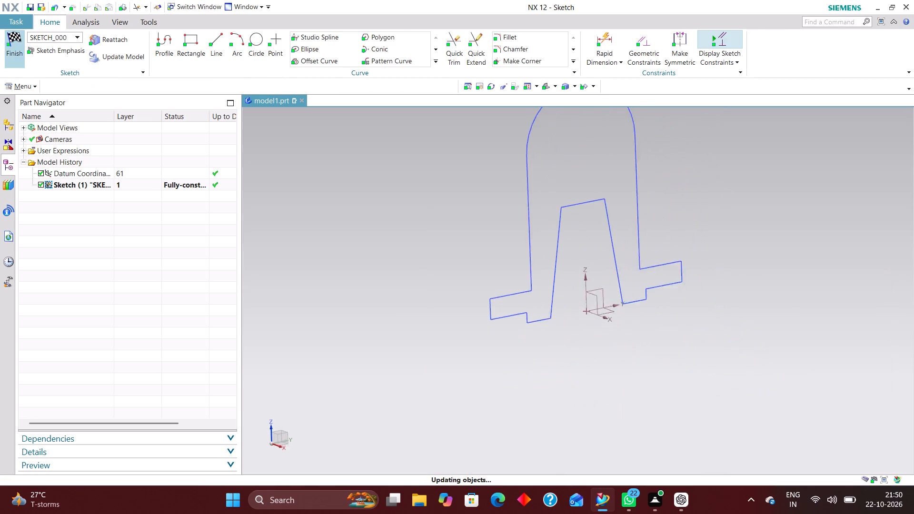
Extrude the closed bracket profile with its stepped flanges and arched top.
scroll(600, 371, "down", 2)
scroll(610, 346, "up", 2)
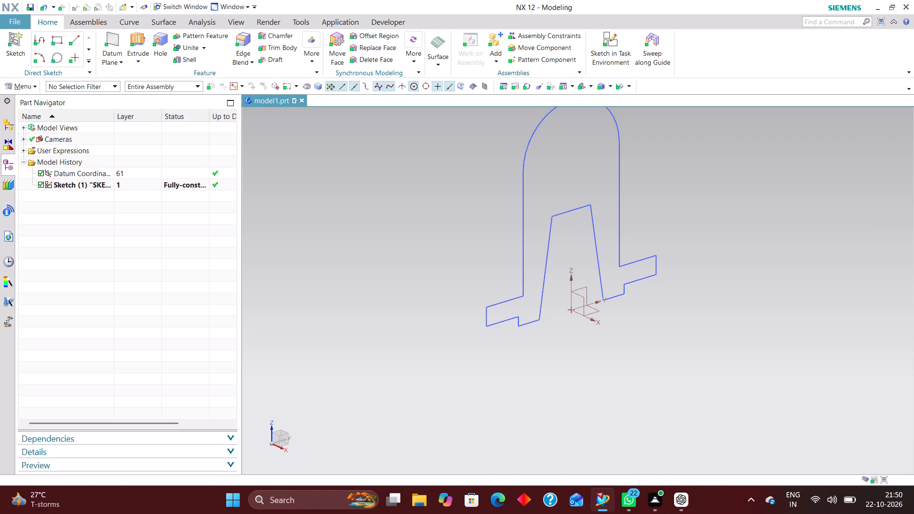
left_click(132, 34)
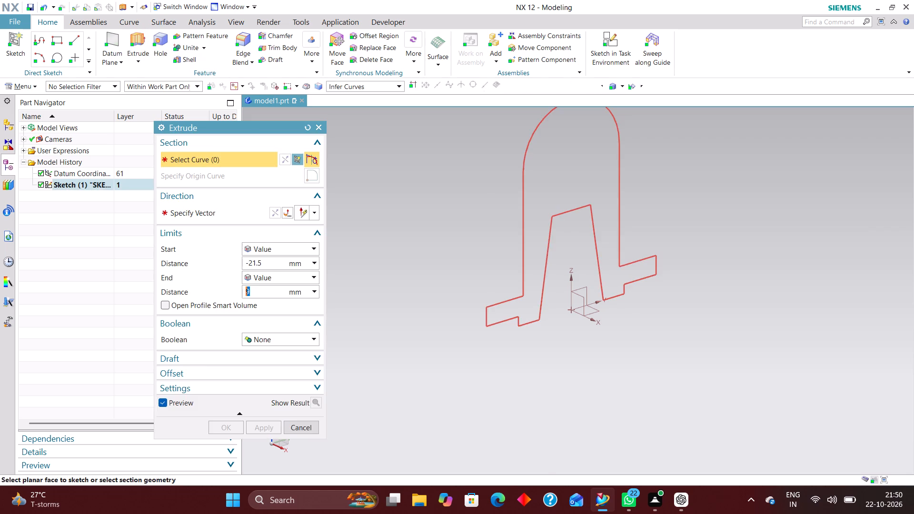
left_click(521, 215)
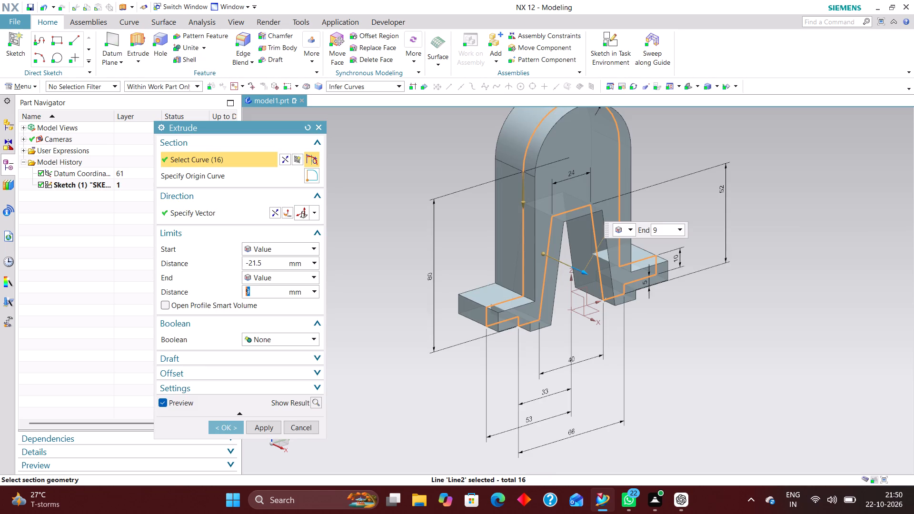
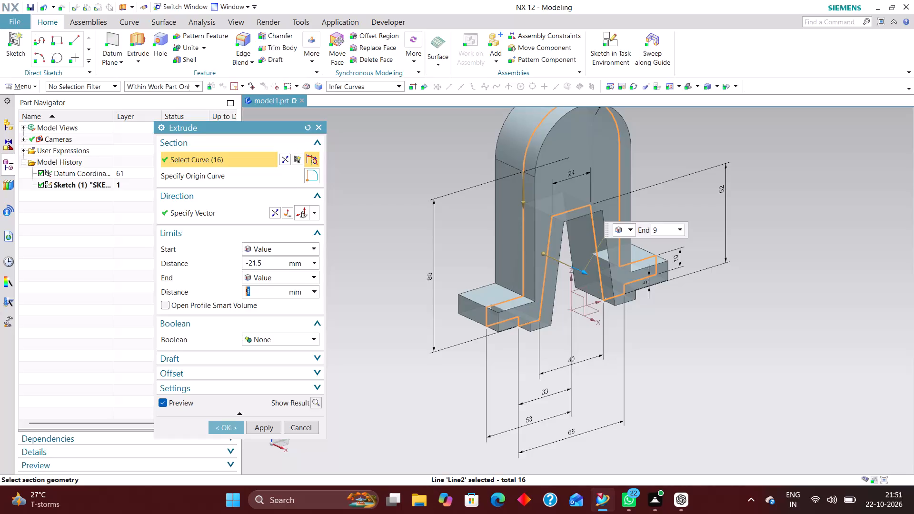
Set the bracket extrusion to a symmetric value of 30 mm and create the body.
left_click(294, 251)
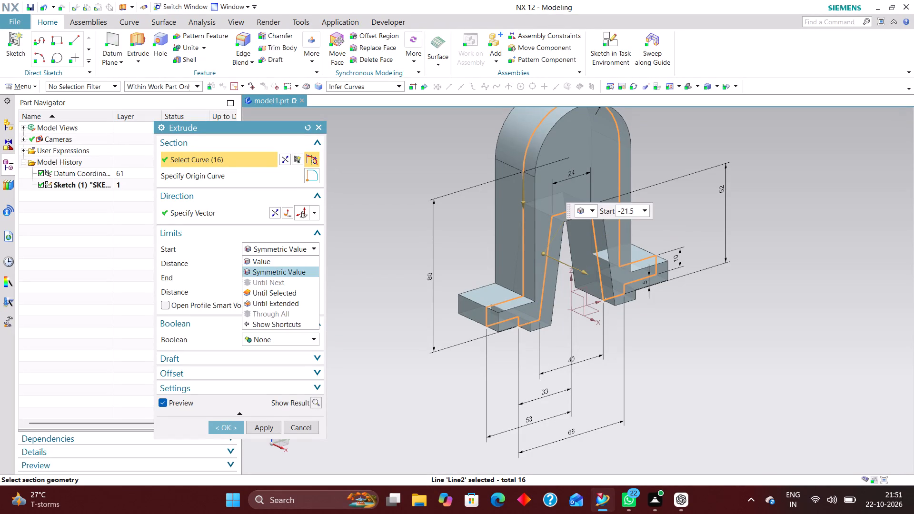
left_click(288, 275)
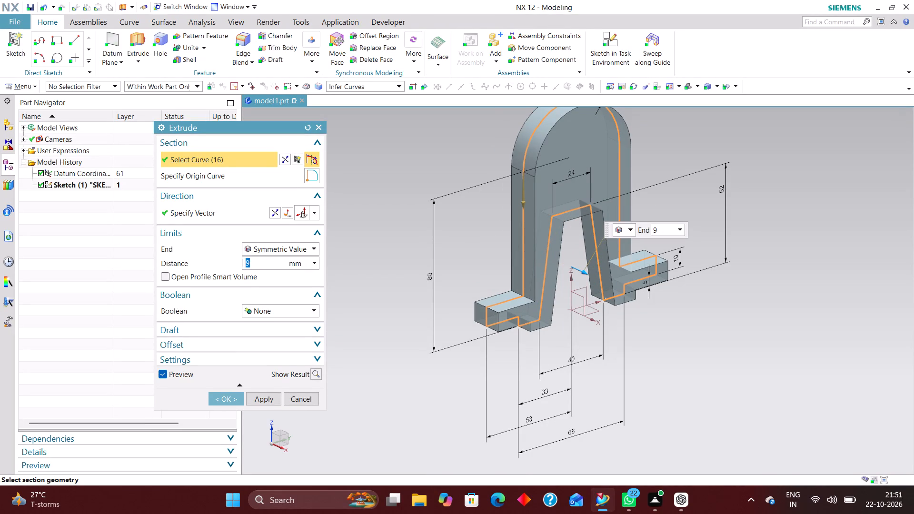
type("30")
key("Return")
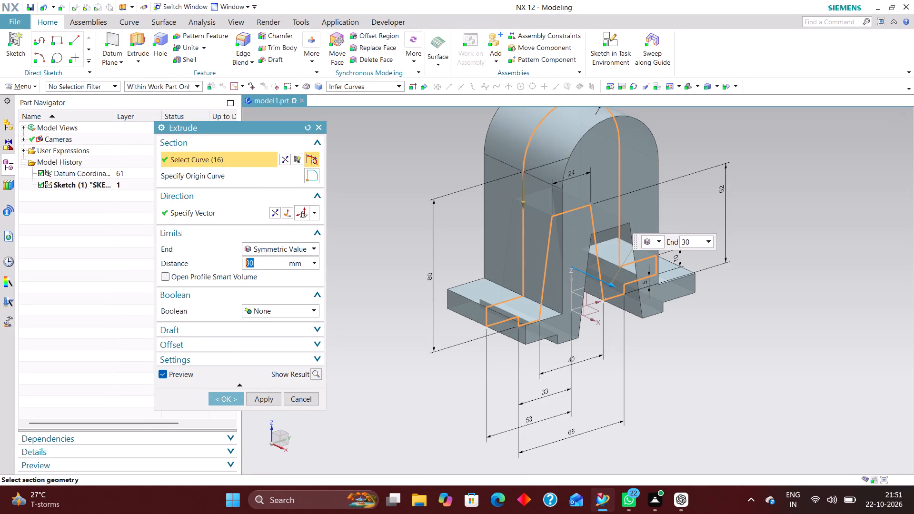
left_click(232, 392)
Hide the bracket's profile sketch.
scroll(474, 355, "down", 2)
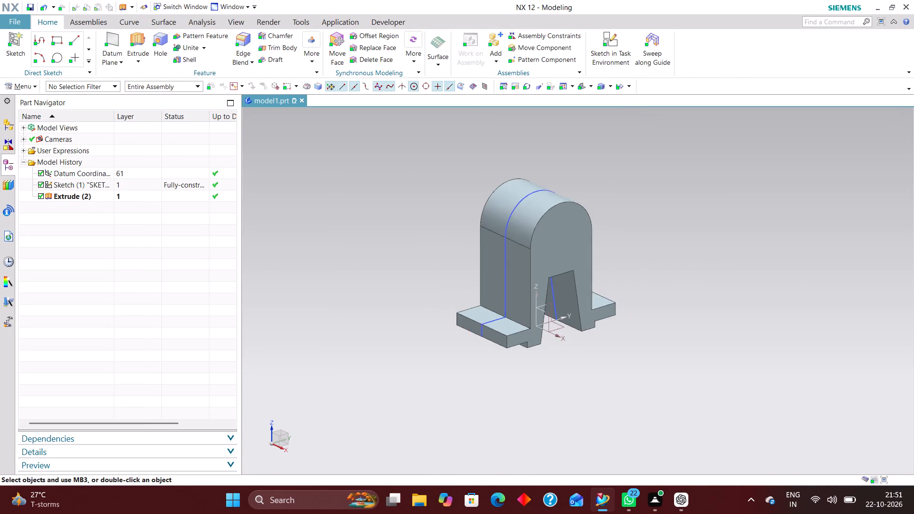
scroll(488, 342, "up", 4)
right_click_drag(504, 290, 514, 385)
Examine the extruded bracket body from above, from the sides and at an angle.
scroll(487, 338, "down", 3)
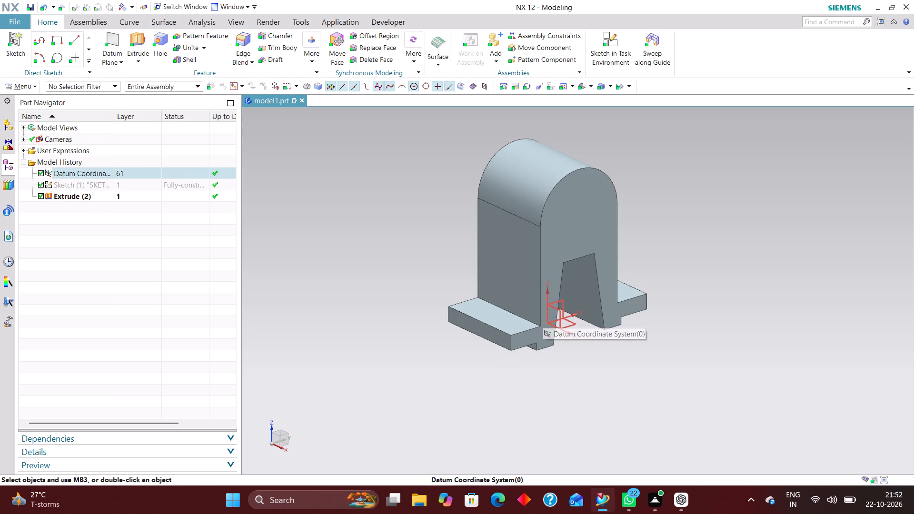
scroll(523, 388, "down", 1)
scroll(520, 253, "up", 2)
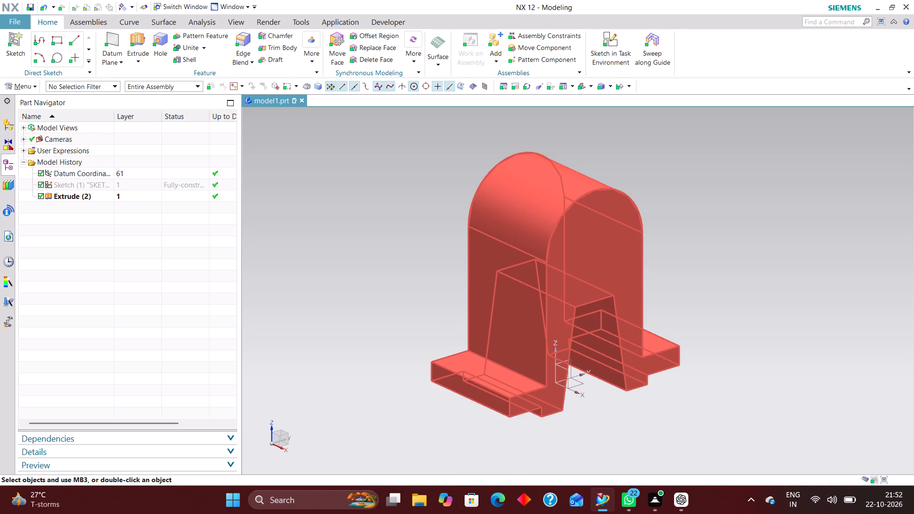
scroll(510, 233, "down", 2)
middle_click_drag(467, 234, 496, 302)
scroll(525, 317, "up", 1)
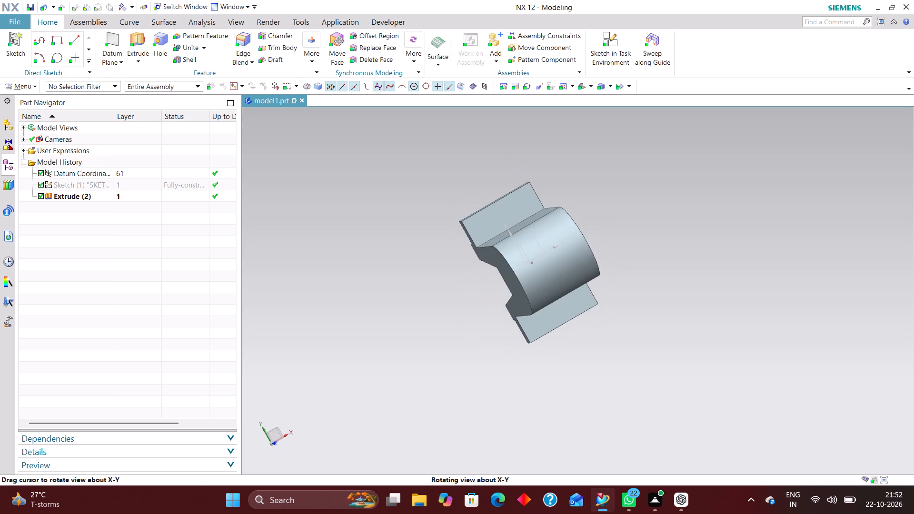
middle_click_drag(496, 302, 485, 275)
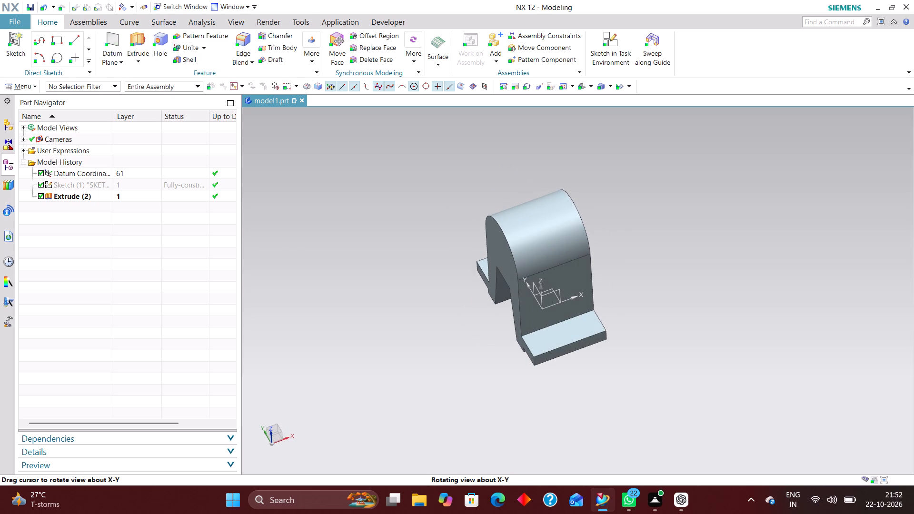
middle_click_drag(485, 275, 473, 277)
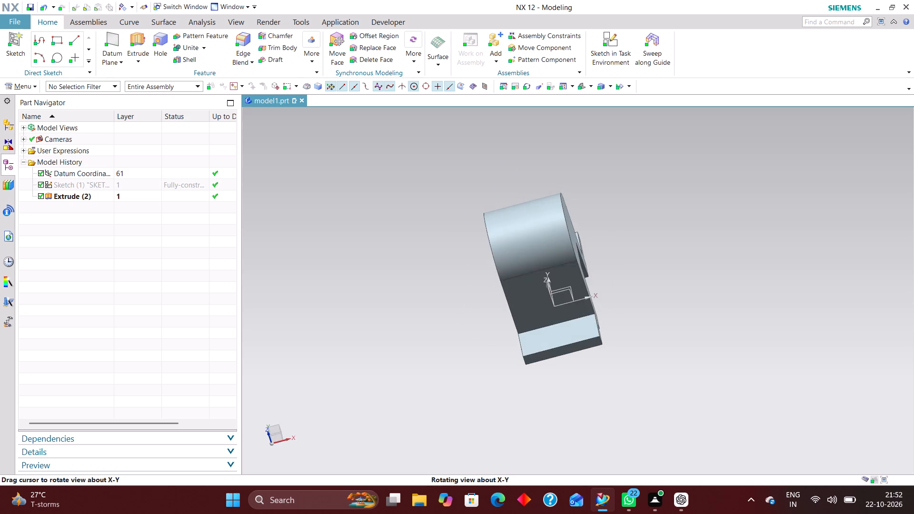
middle_click_drag(473, 277, 473, 278)
right_click_drag(685, 269, 616, 270)
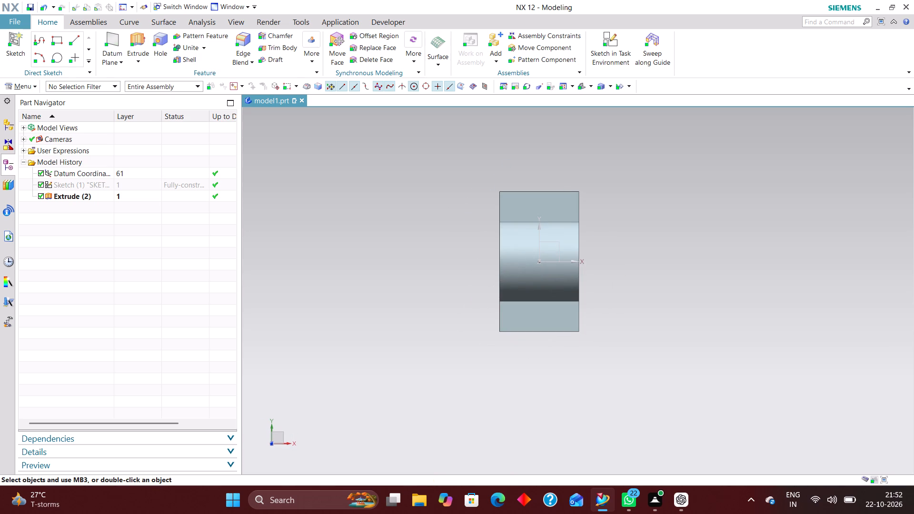
middle_click_drag(650, 297, 623, 318)
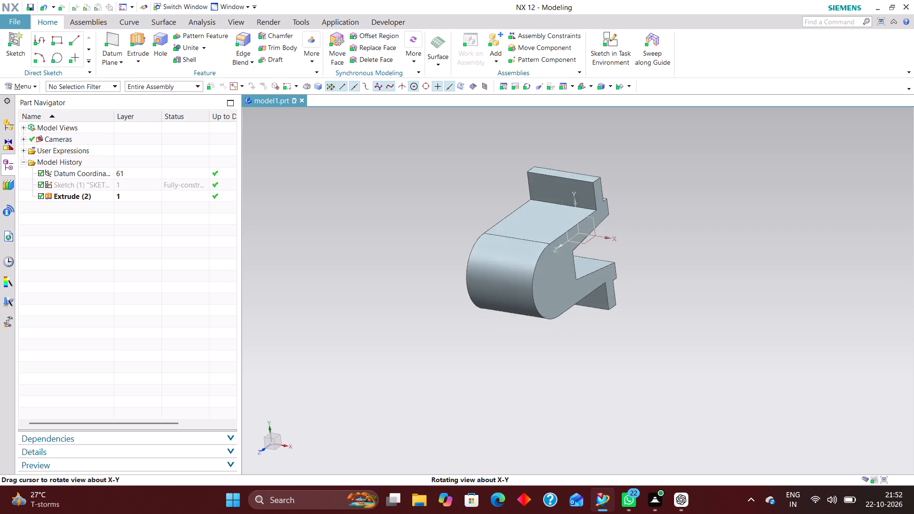
middle_click_drag(623, 318, 622, 334)
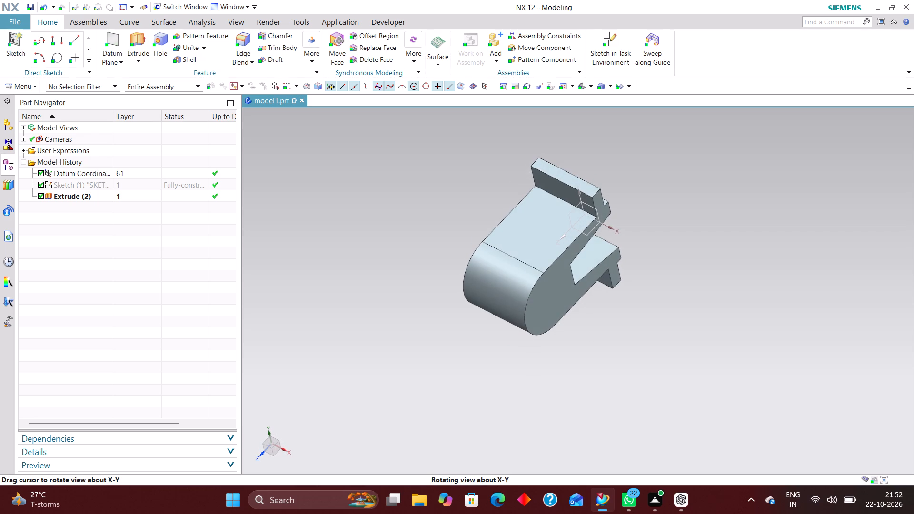
middle_click_drag(622, 334, 632, 292)
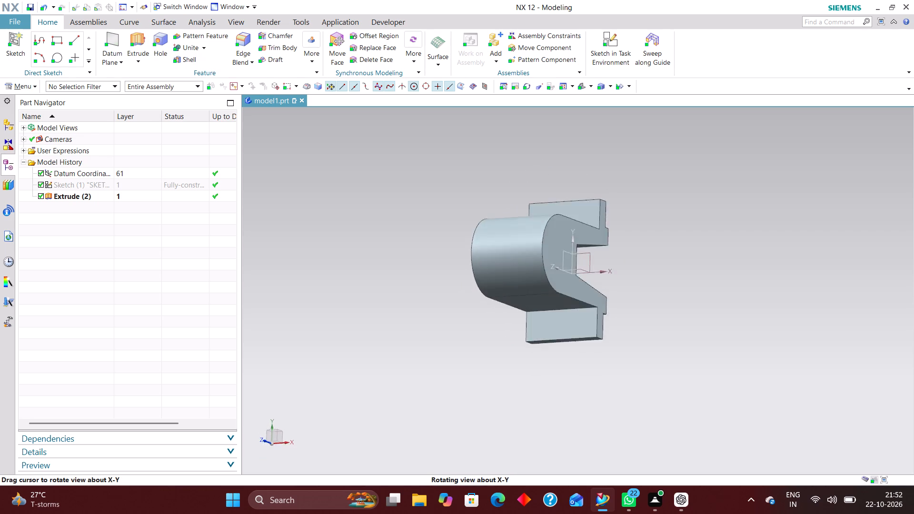
middle_click_drag(632, 292, 638, 262)
middle_click_drag(646, 329, 634, 344)
middle_click(628, 341)
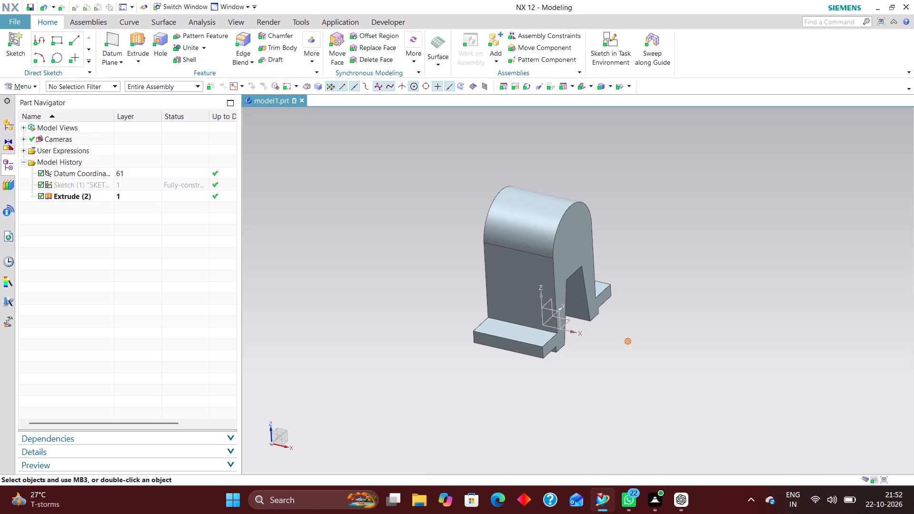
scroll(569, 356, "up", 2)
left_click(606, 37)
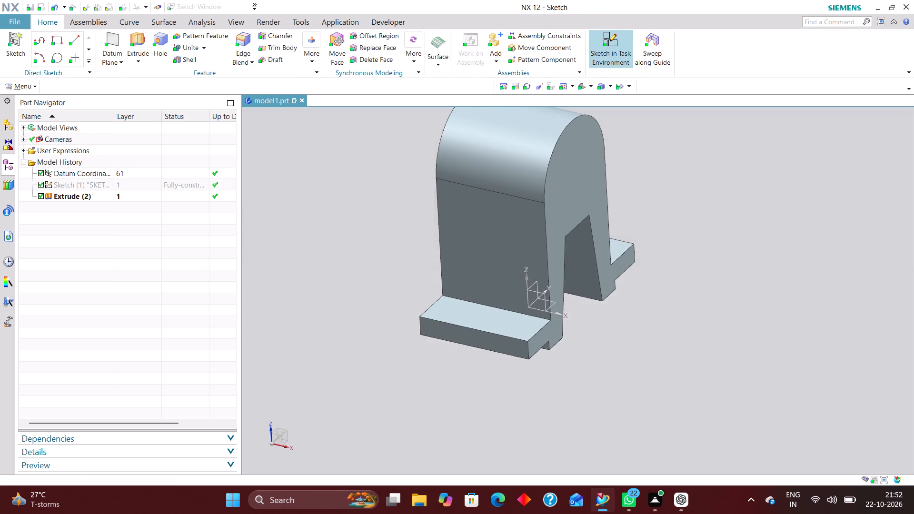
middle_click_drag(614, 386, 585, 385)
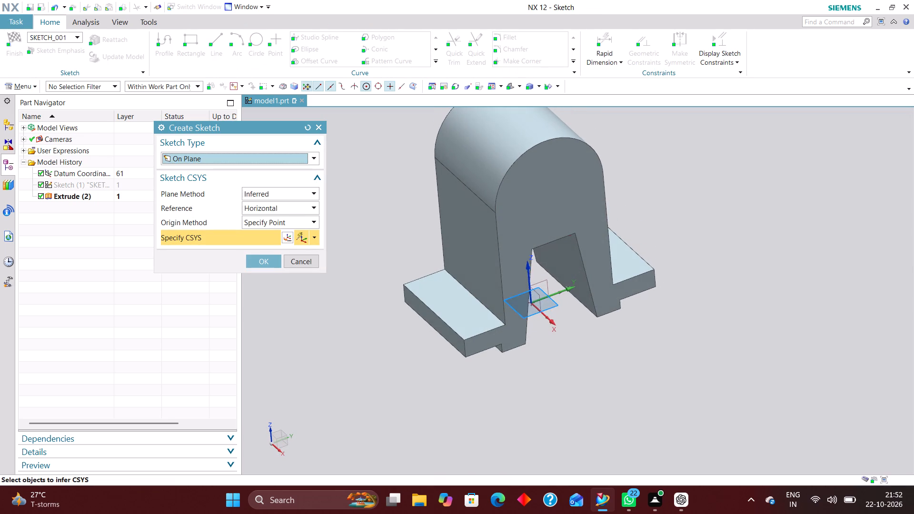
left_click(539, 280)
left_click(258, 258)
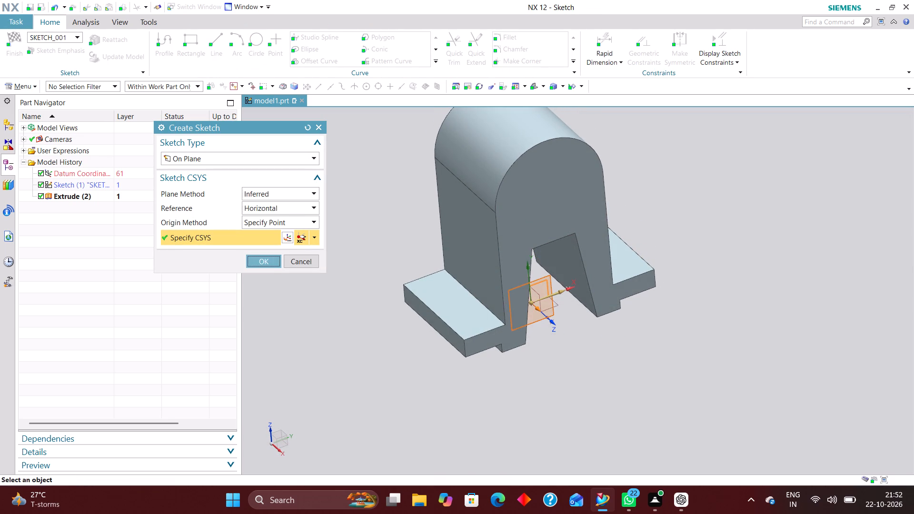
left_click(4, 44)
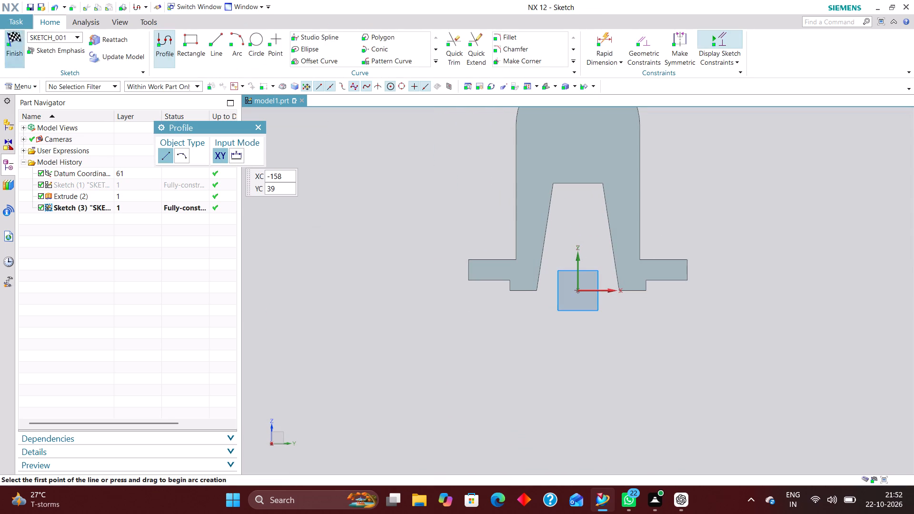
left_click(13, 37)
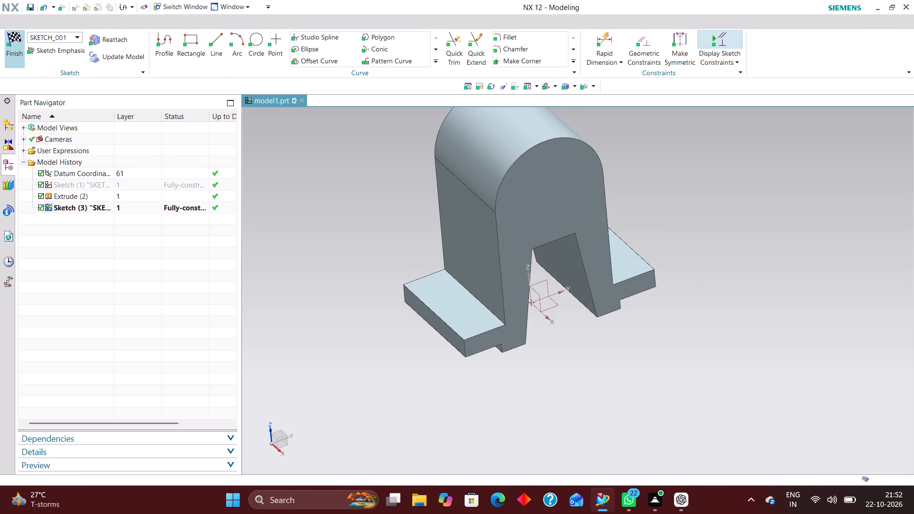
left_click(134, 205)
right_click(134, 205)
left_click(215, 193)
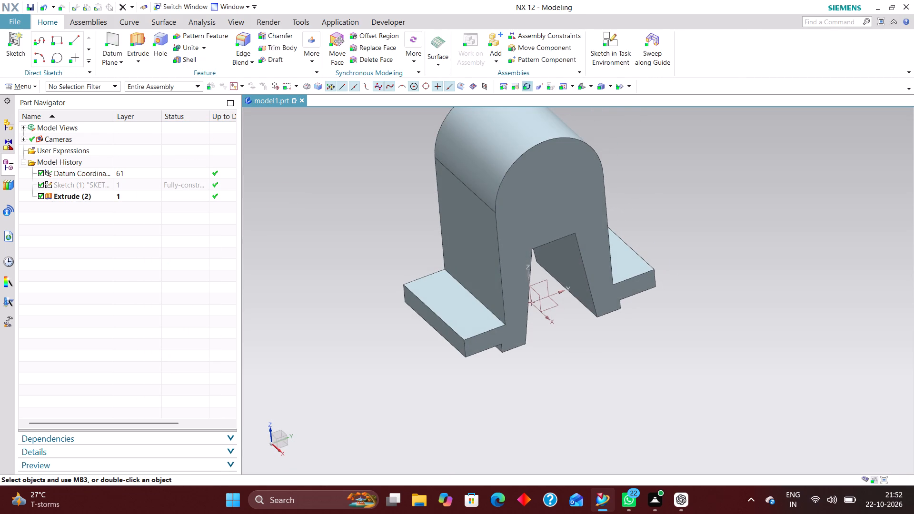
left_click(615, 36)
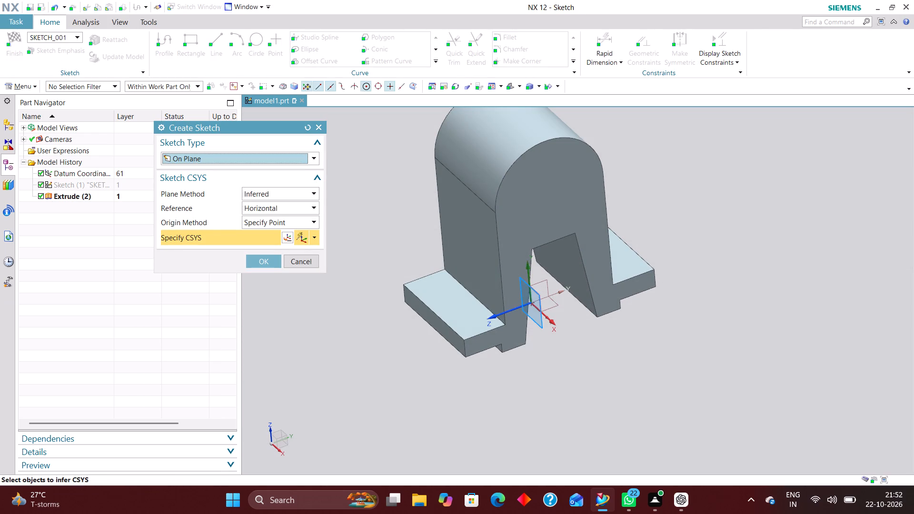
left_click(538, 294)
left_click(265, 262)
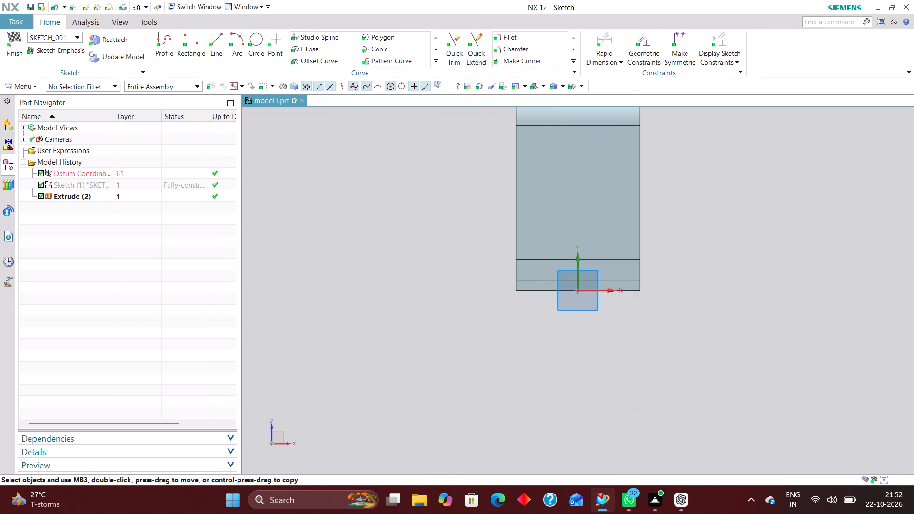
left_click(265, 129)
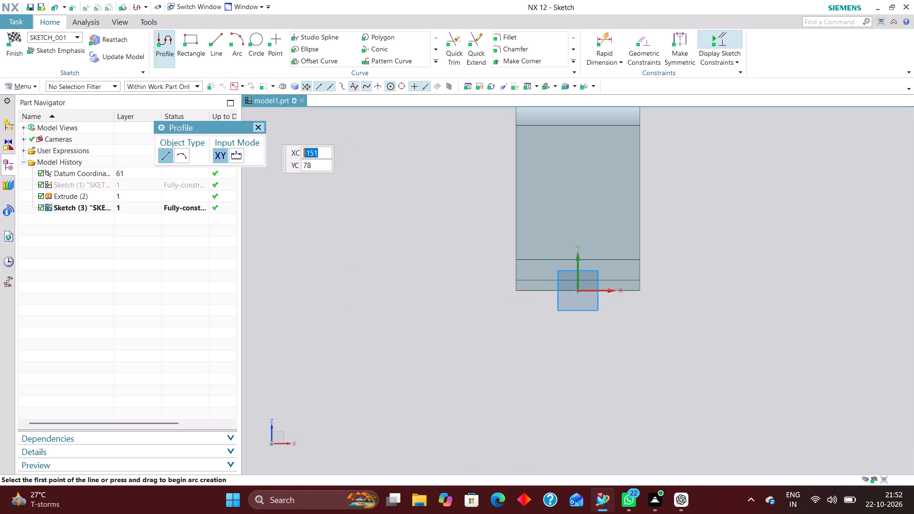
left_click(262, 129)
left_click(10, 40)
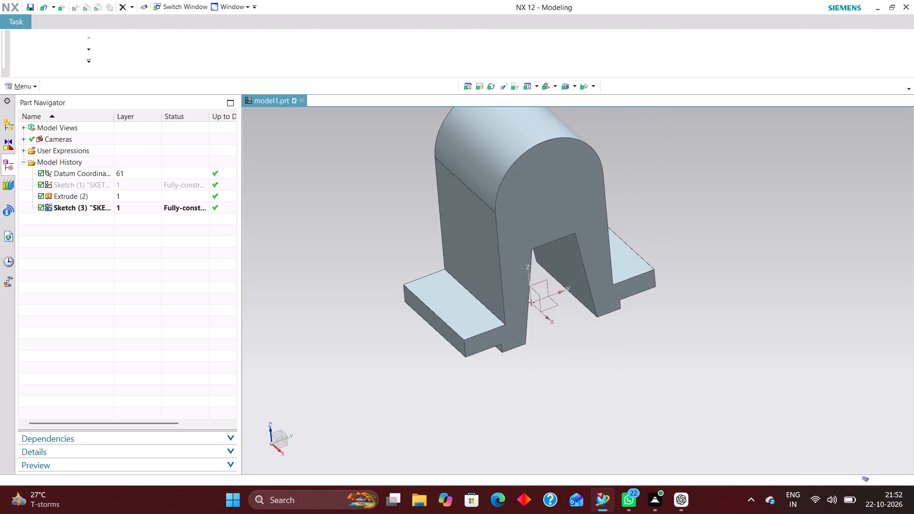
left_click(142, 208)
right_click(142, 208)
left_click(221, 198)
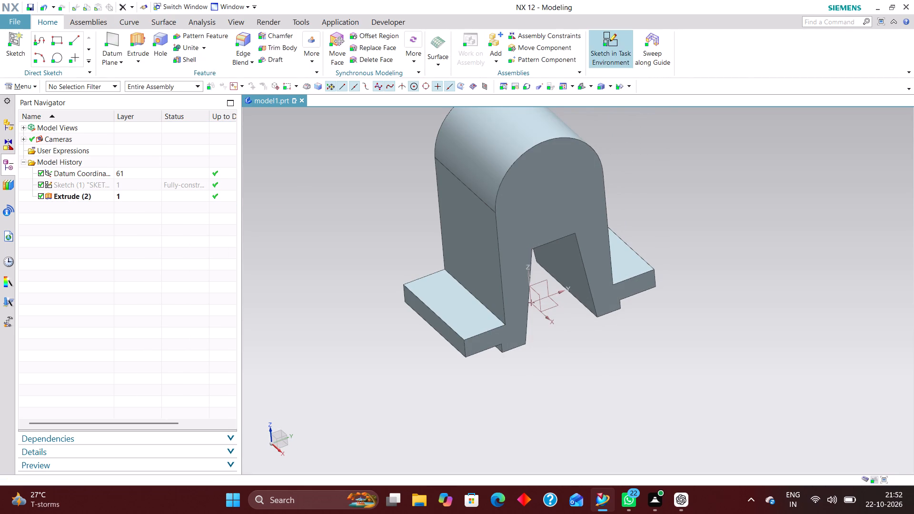
Create a new sketch on the YZ plane of the datum coordinate system.
left_click(605, 35)
left_click(544, 279)
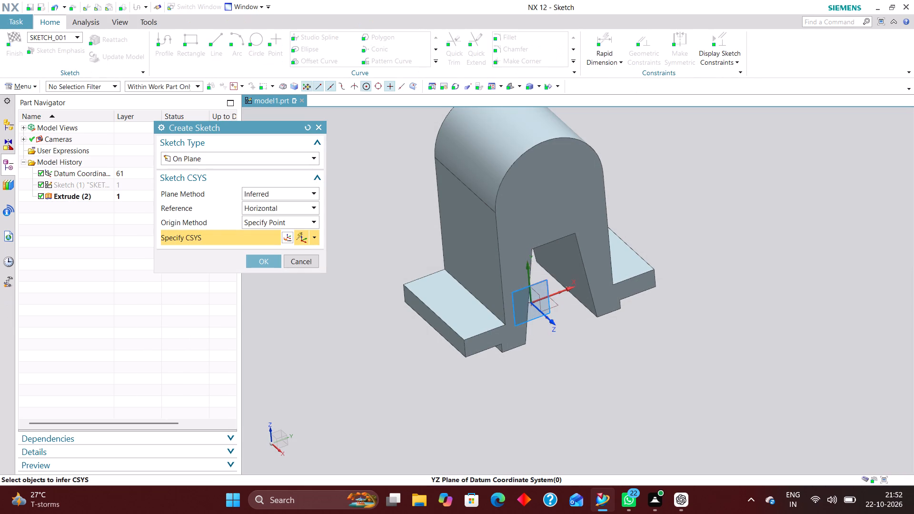
left_click(268, 259)
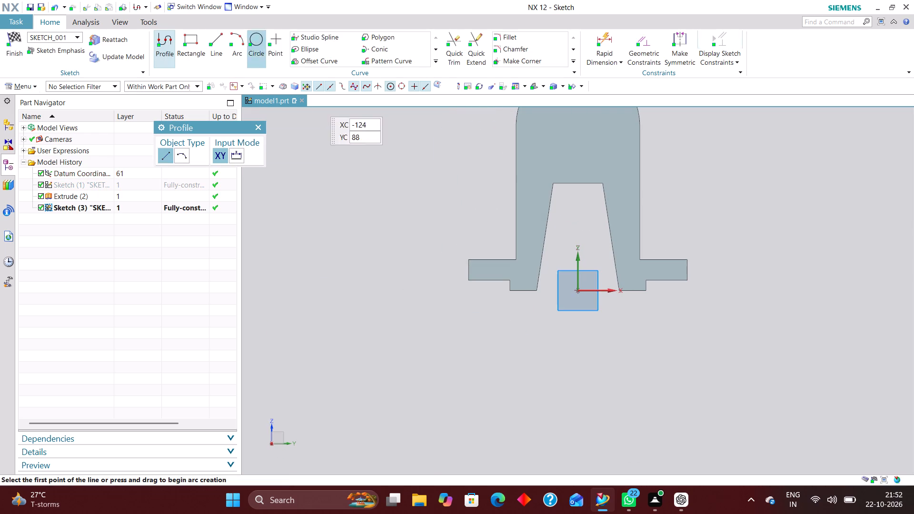
Sketch a closed right triangle for the rib just above the left flange, about 21.5 mm wide and 55 mm tall, beside the upright wall.
left_click(213, 46)
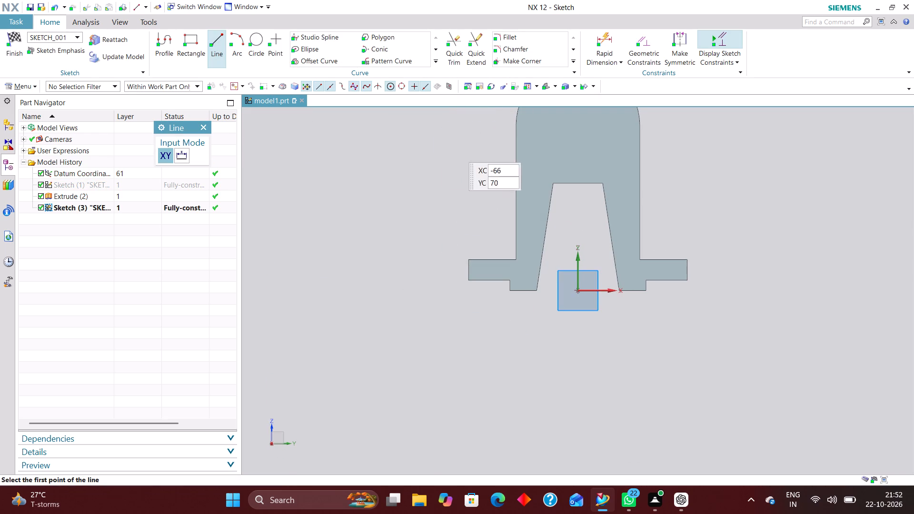
scroll(463, 214, "up", 4)
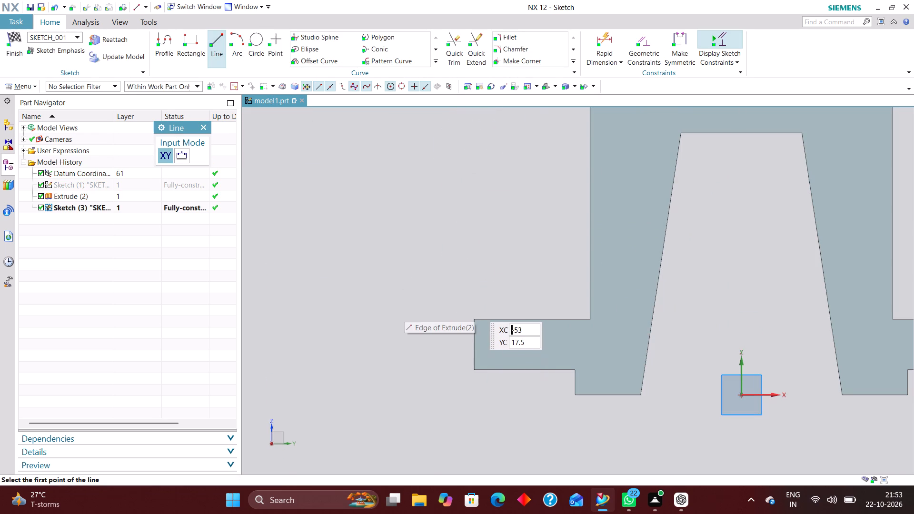
left_click(474, 307)
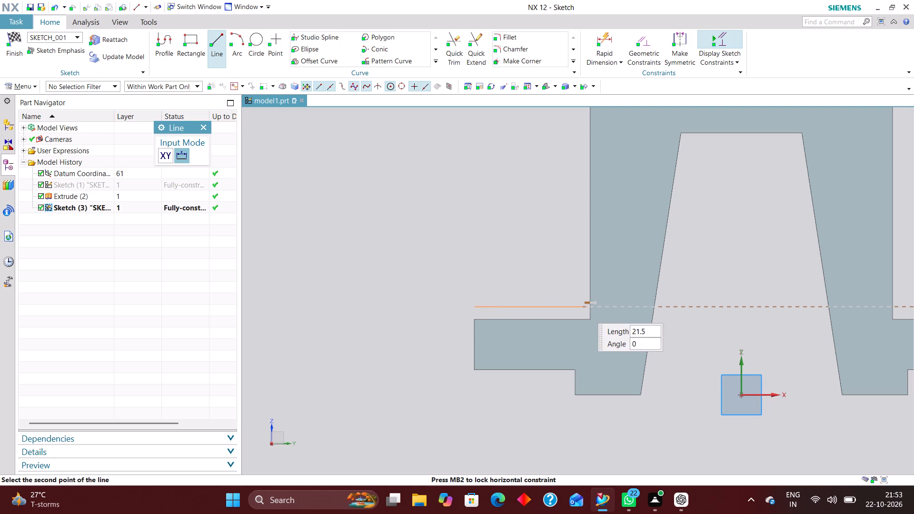
left_click(582, 305)
scroll(577, 355, "down", 2)
scroll(578, 310, "up", 3)
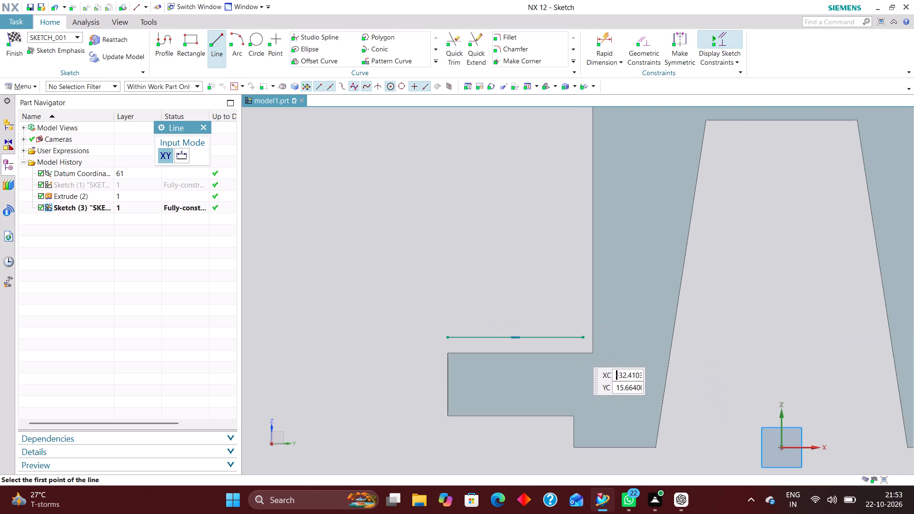
scroll(577, 365, "down", 2)
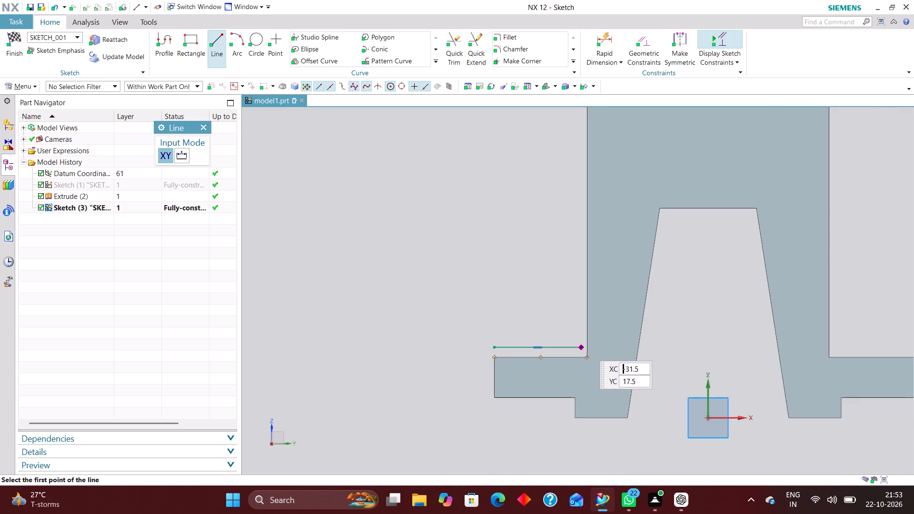
left_click(583, 345)
scroll(577, 304, "down", 3)
scroll(576, 239, "up", 2)
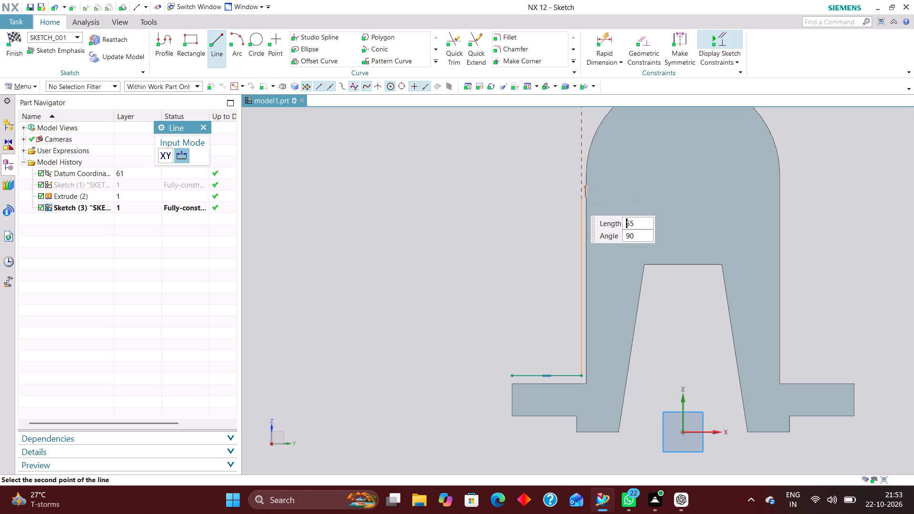
left_click(575, 199)
left_click(511, 372)
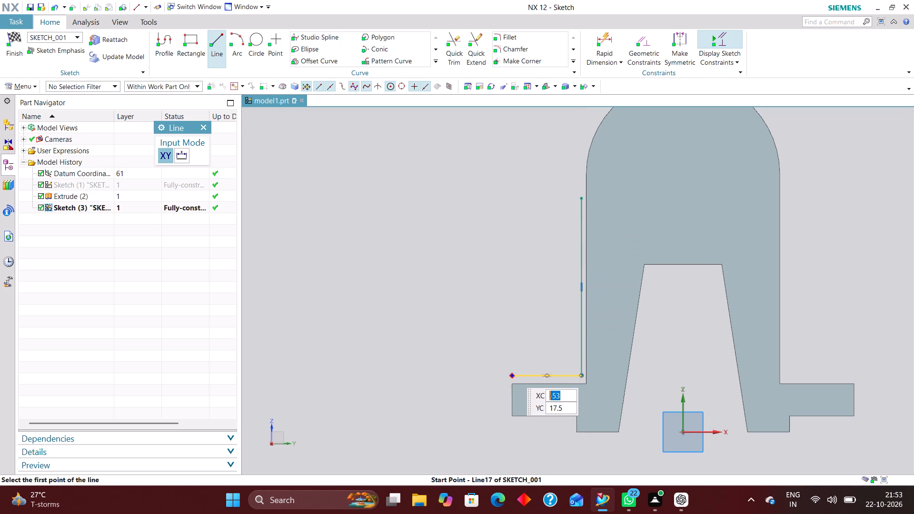
left_click(582, 198)
scroll(500, 221, "down", 2)
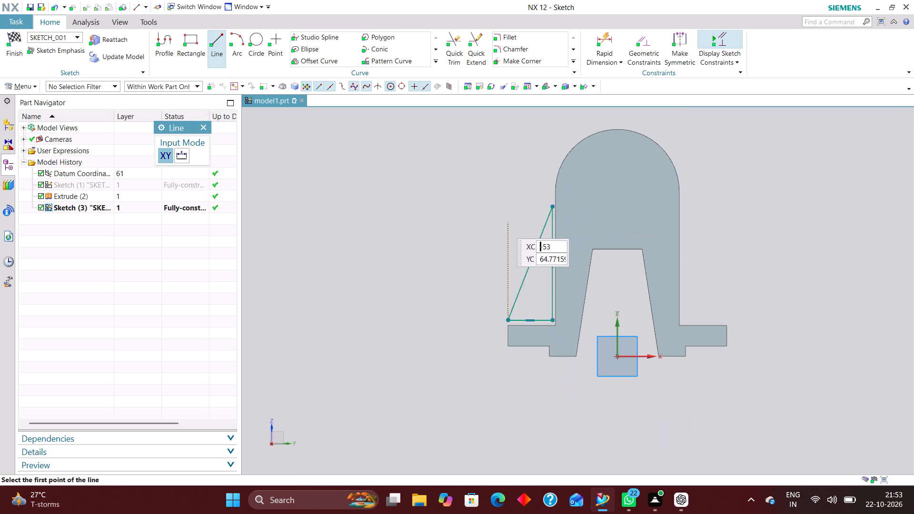
Dimension the rib triangle's top corner 80 mm above the sketch's horizontal axis.
left_click(601, 44)
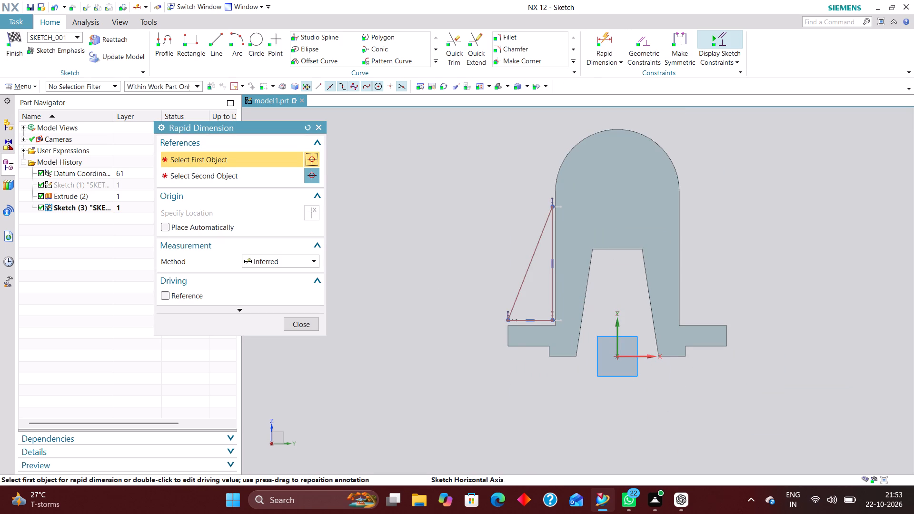
left_click(635, 357)
left_click(552, 204)
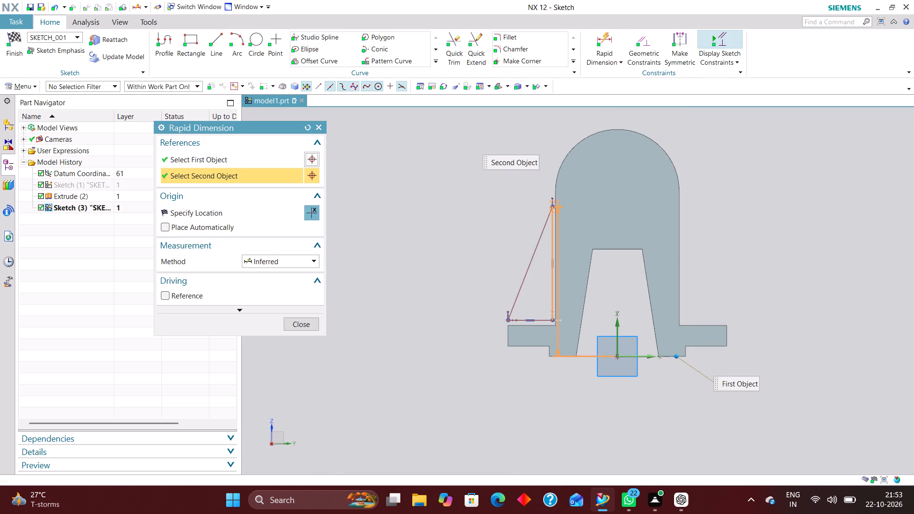
left_click(760, 270)
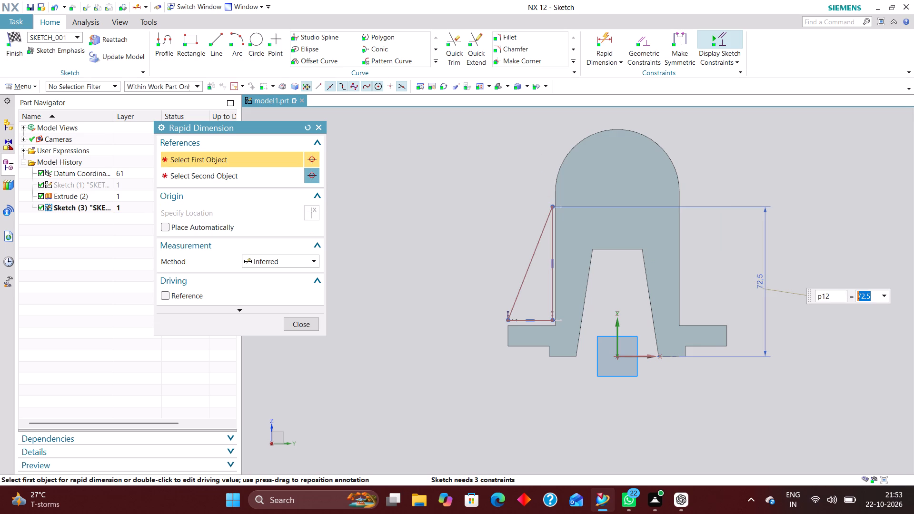
type("80")
key("Return")
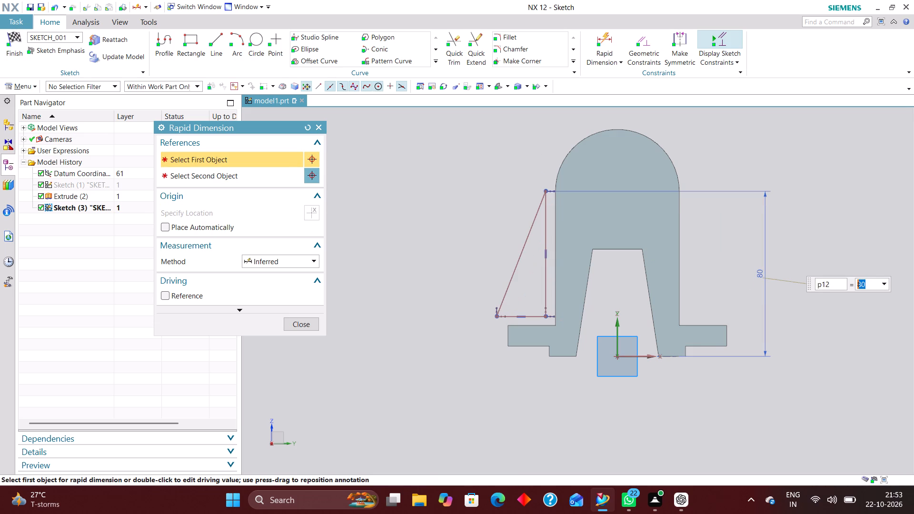
left_click(308, 324)
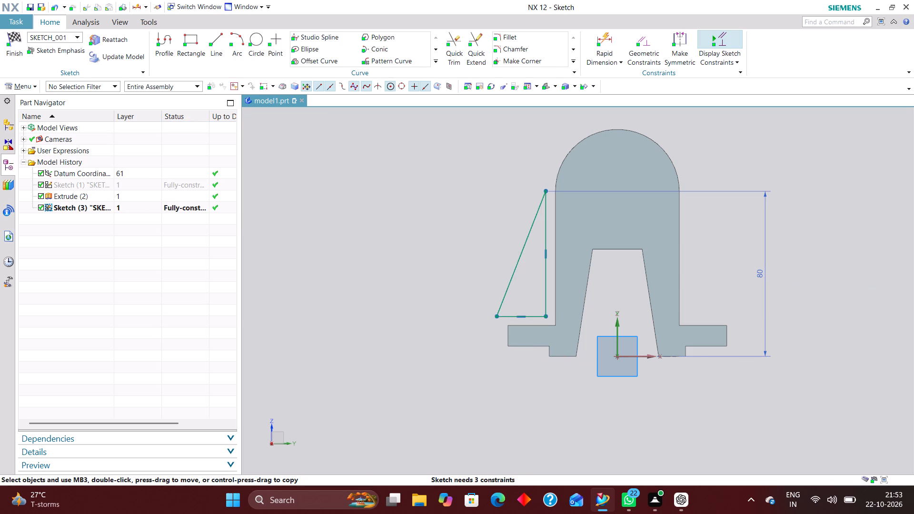
Dimension the triangle's base line 15 mm above the horizontal axis, level with the flange's upper face.
scroll(517, 326, "up", 3)
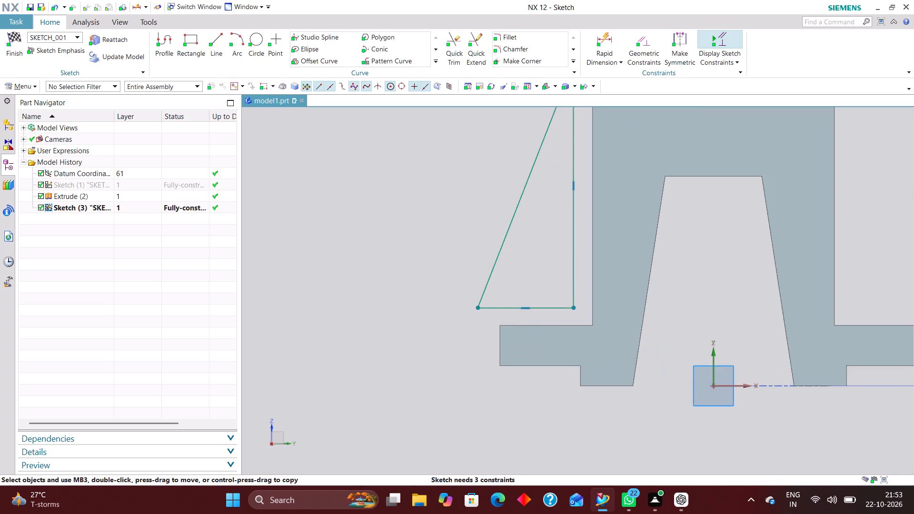
scroll(566, 321, "down", 1)
left_click(598, 50)
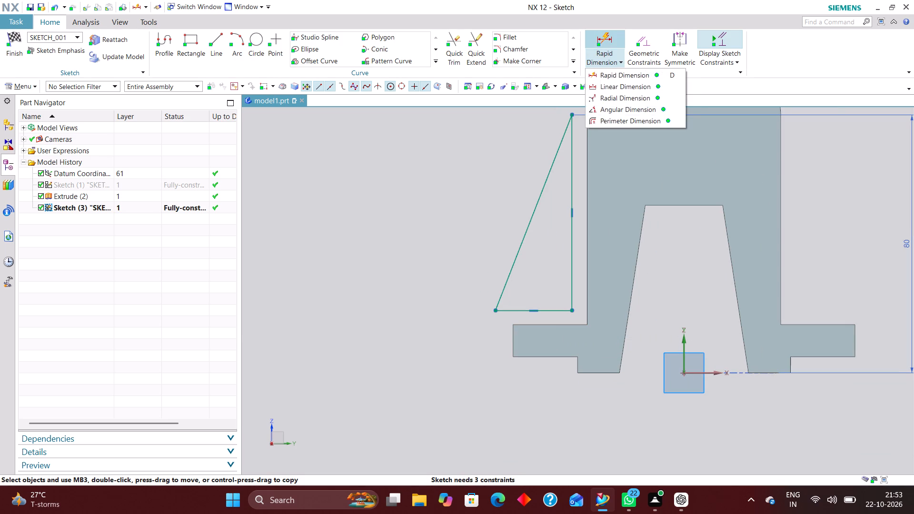
left_click(608, 37)
left_click(707, 373)
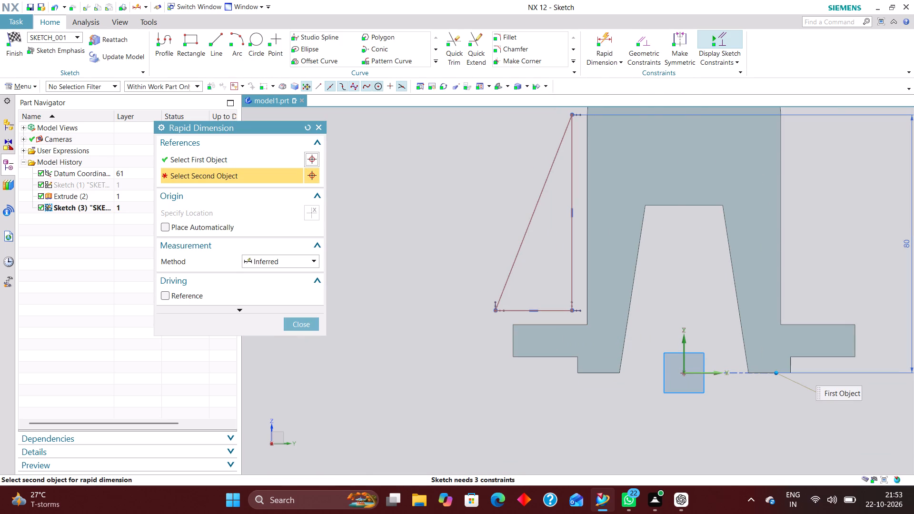
left_click(557, 309)
left_click(448, 346)
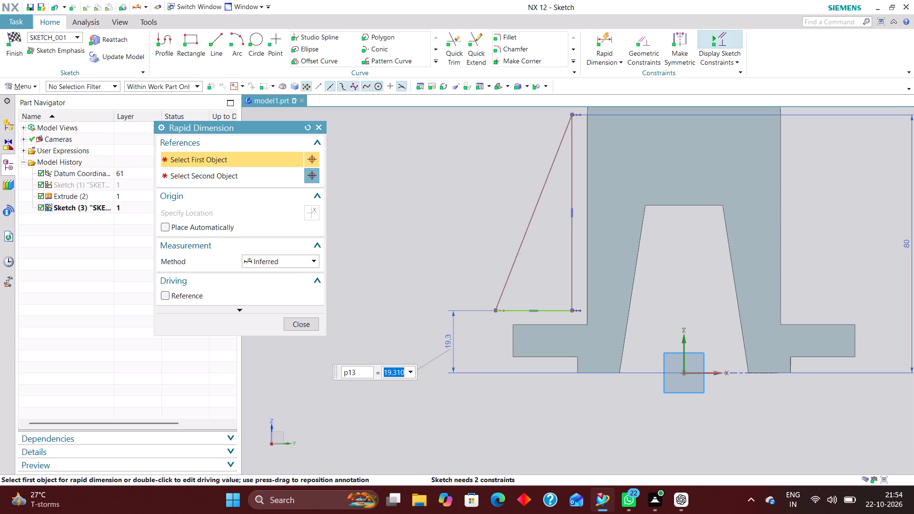
type("15")
key("Return")
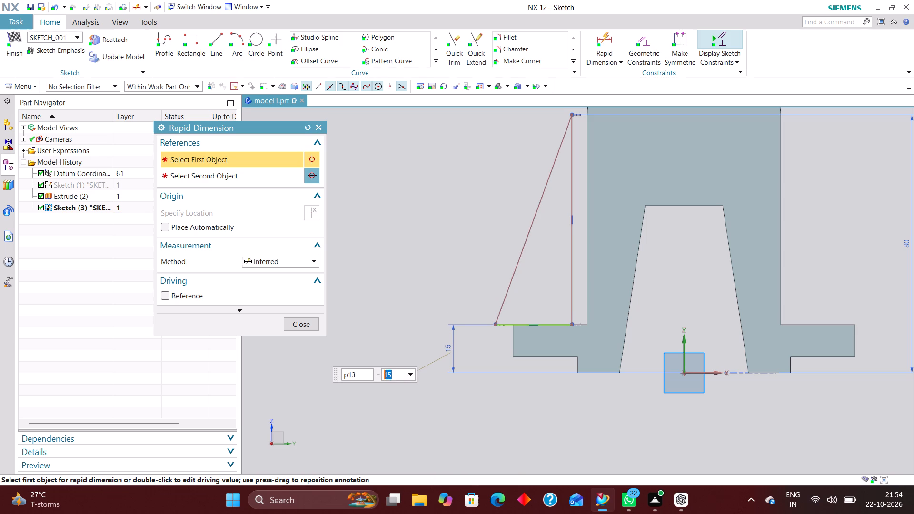
Dimension the triangle's outer base corner horizontally from the vertical axis, trying 30, 45, 50 and 55 mm and settling on 106/2.
left_click(497, 326)
left_click(685, 357)
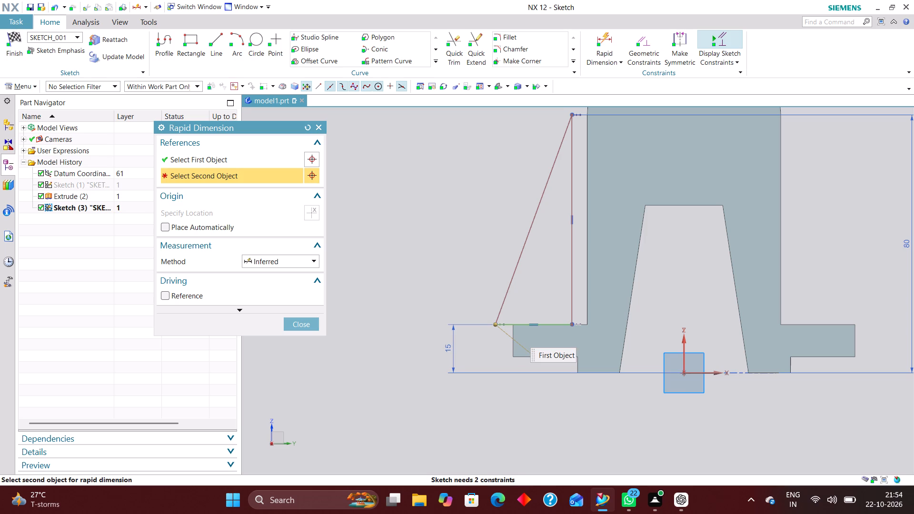
left_click(598, 438)
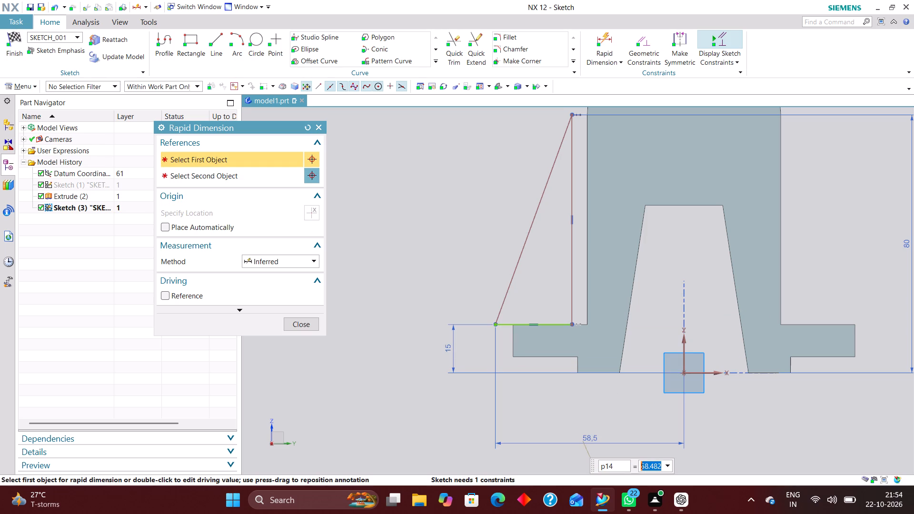
type("30")
key("Return")
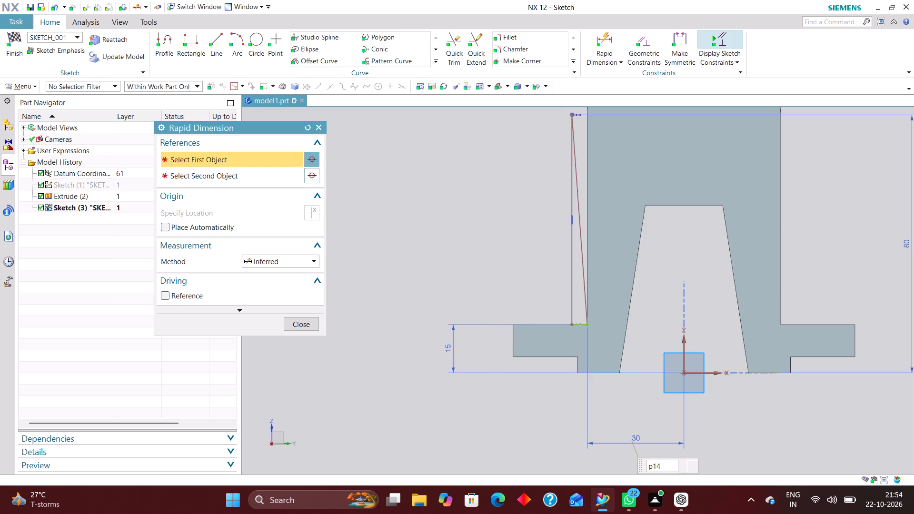
type("45")
key("Return")
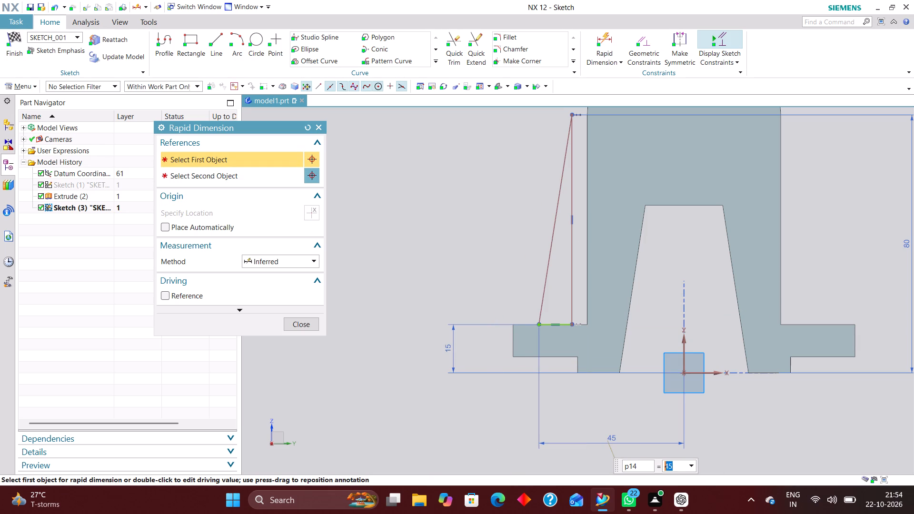
type("50")
key("Return")
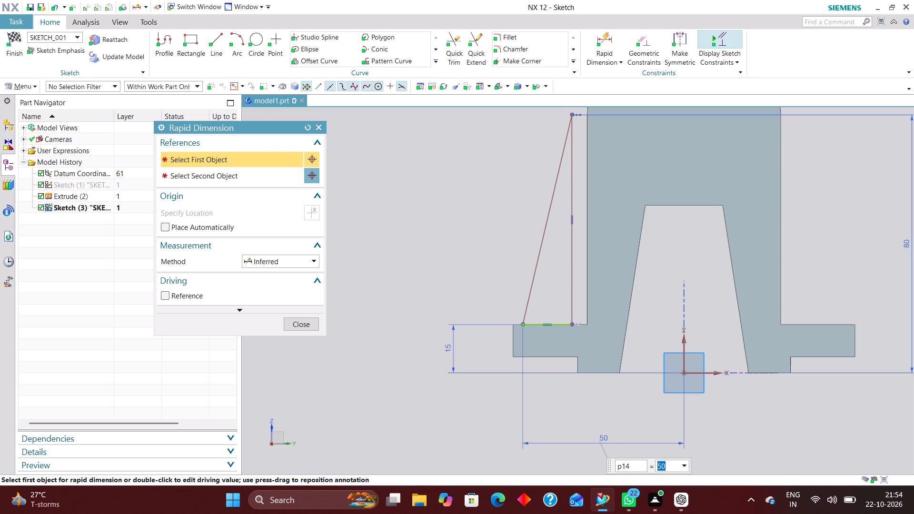
type("55")
key("Return")
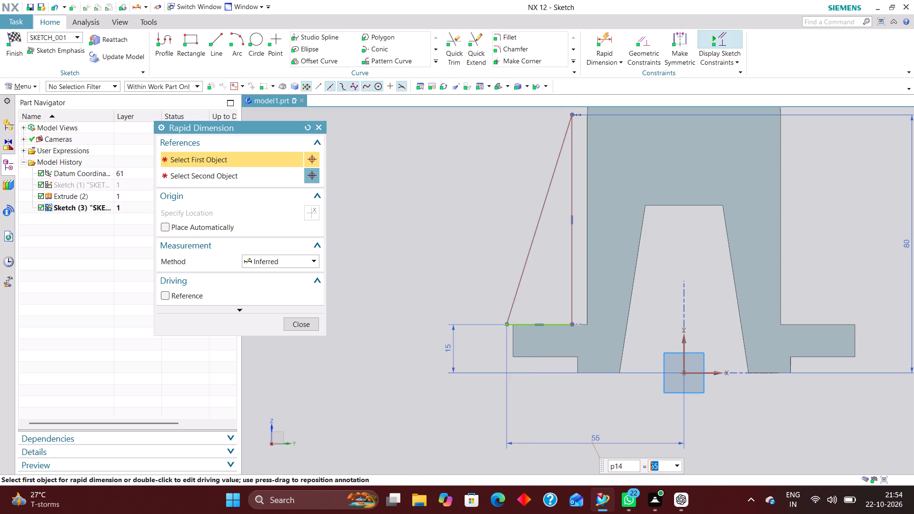
type("106/2")
key("Return")
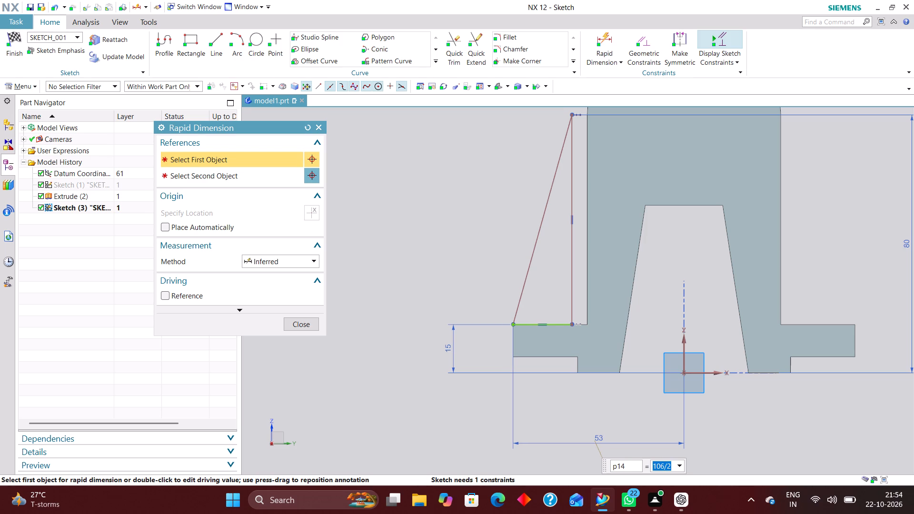
Dimension the triangle's vertical line from the vertical axis, trying 35, 40, 20 and 25 mm and settling on 30 mm.
left_click(572, 300)
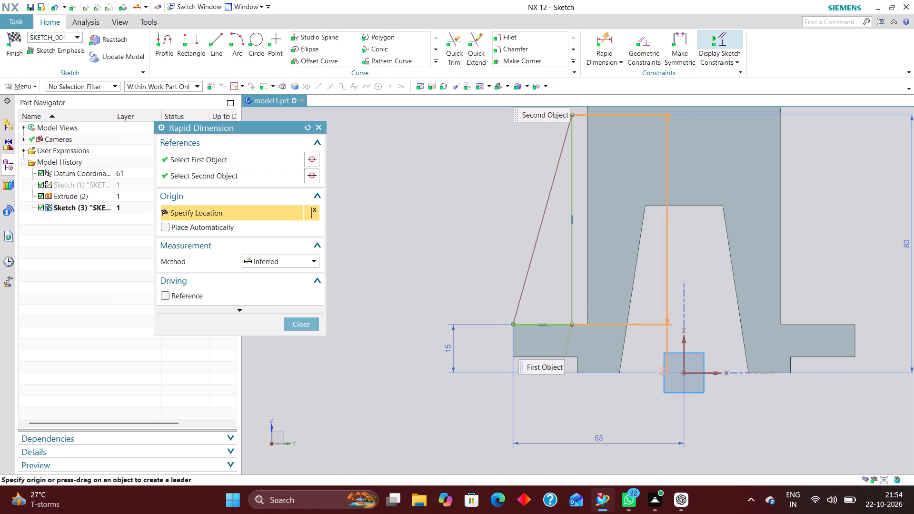
left_click(685, 351)
left_click(639, 417)
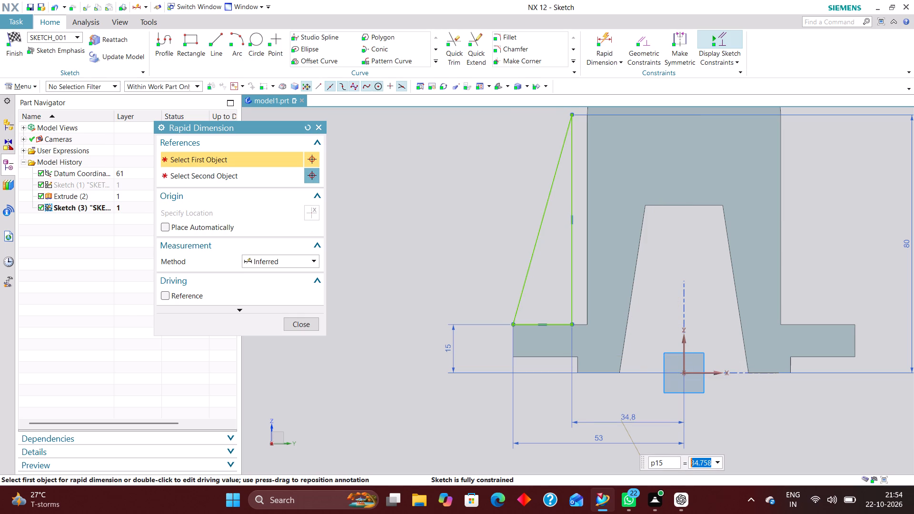
type("35")
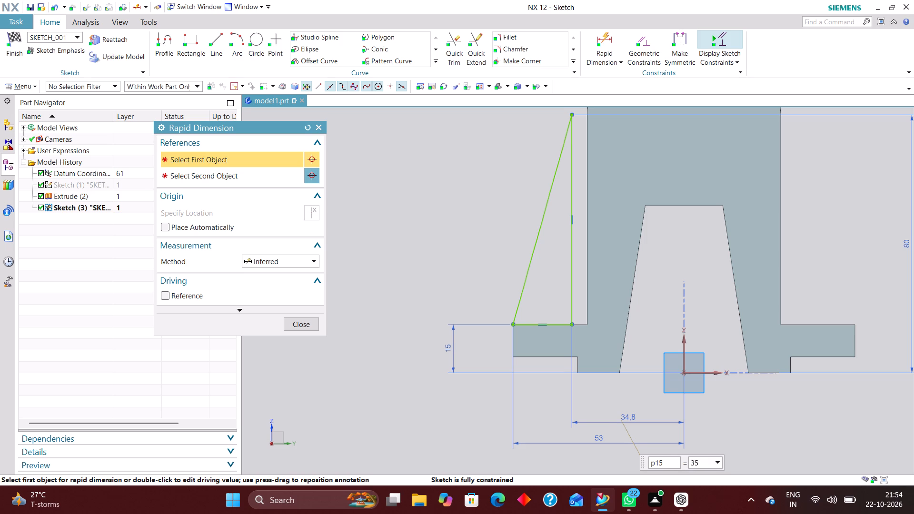
key("Return")
type("40")
key("Return")
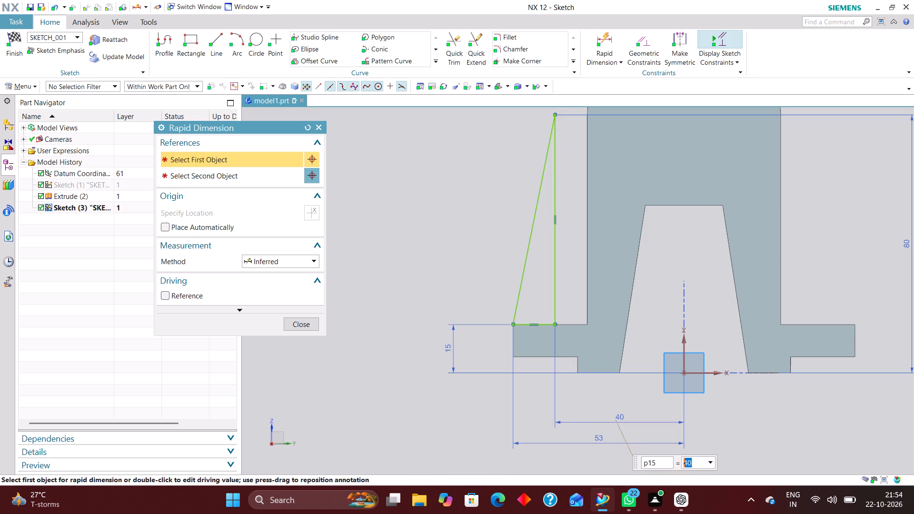
type("20")
key("Return")
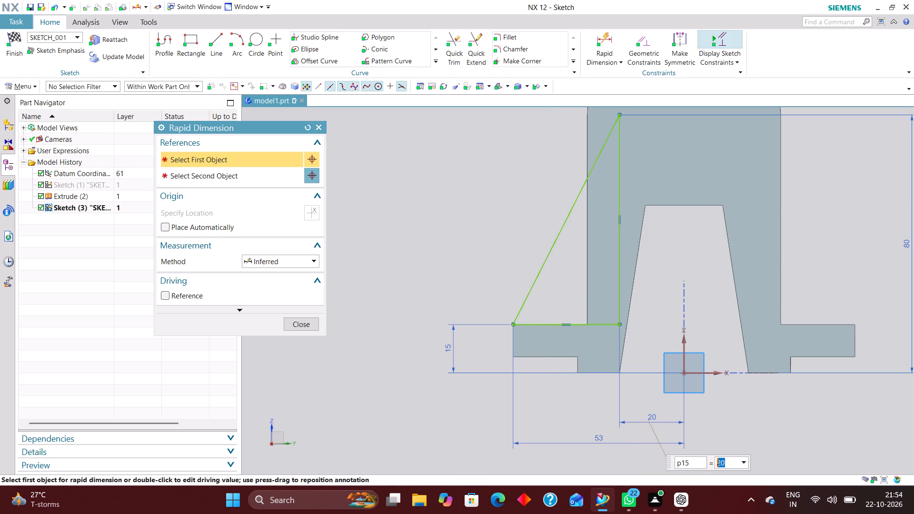
type("25")
key("Return")
type("30")
key("Return")
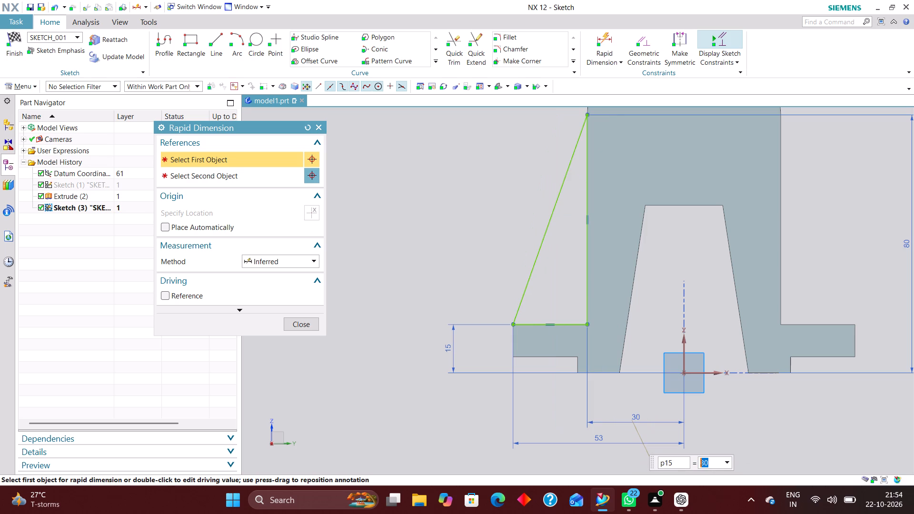
scroll(651, 387, "down", 2)
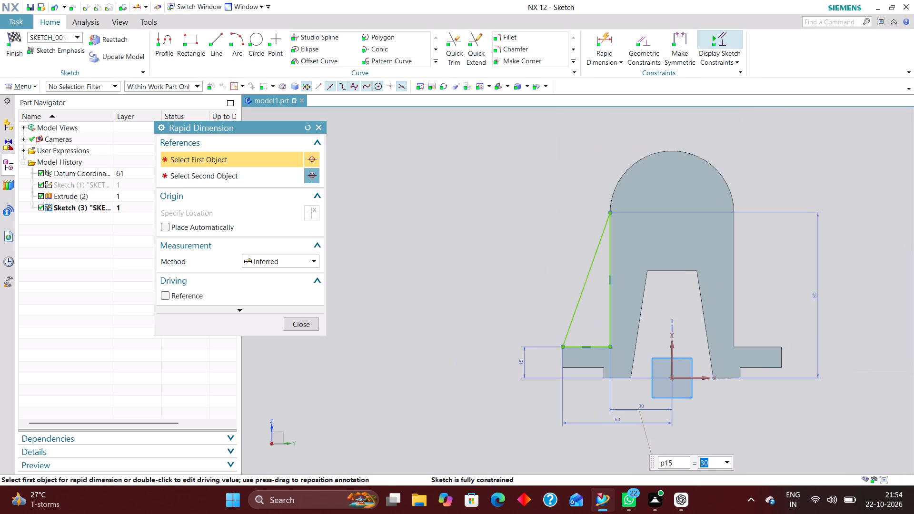
scroll(639, 366, "up", 1)
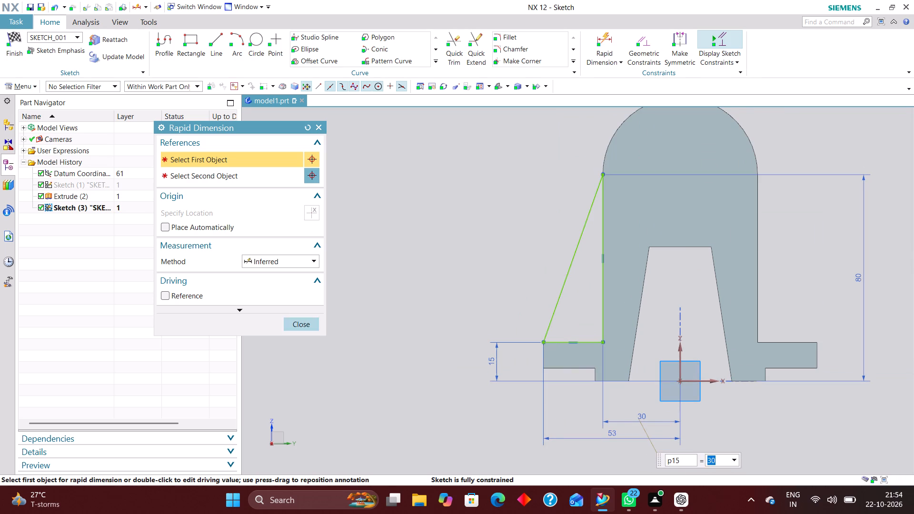
left_click(303, 324)
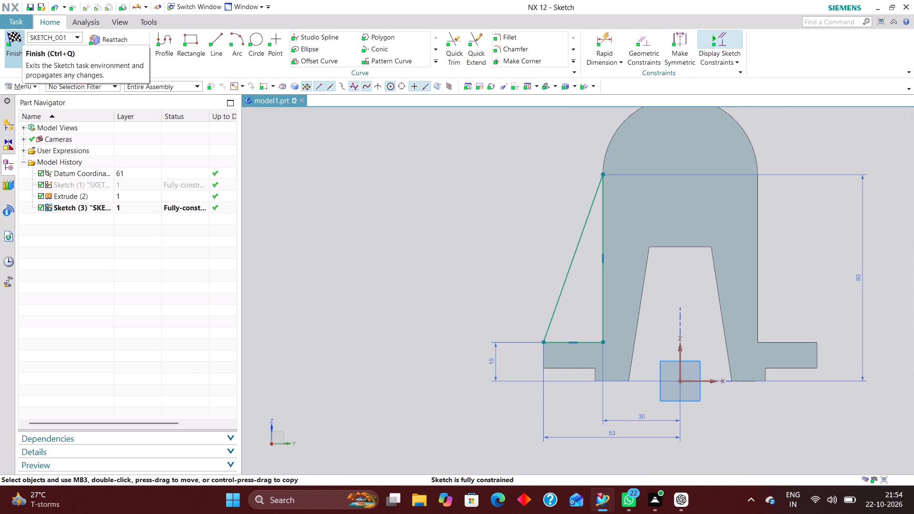
Finish the rib sketch.
left_click(9, 37)
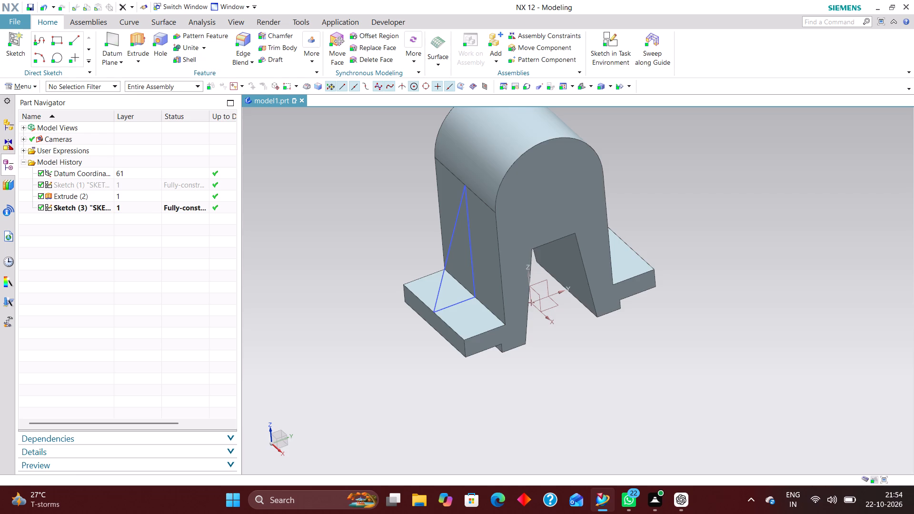
Extrude the triangular rib sketch with a symmetric value of 5 mm and Boolean set to None.
middle_click_drag(422, 404, 441, 399)
middle_click(441, 402)
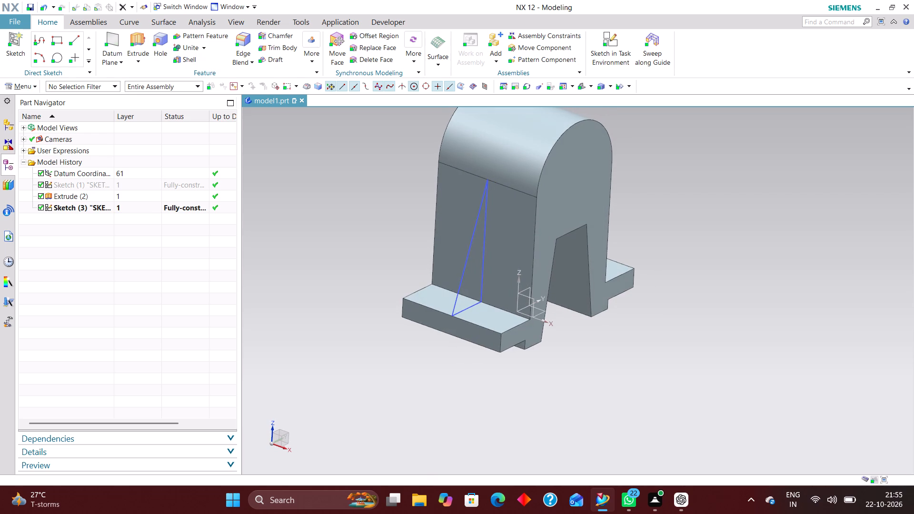
left_click(136, 37)
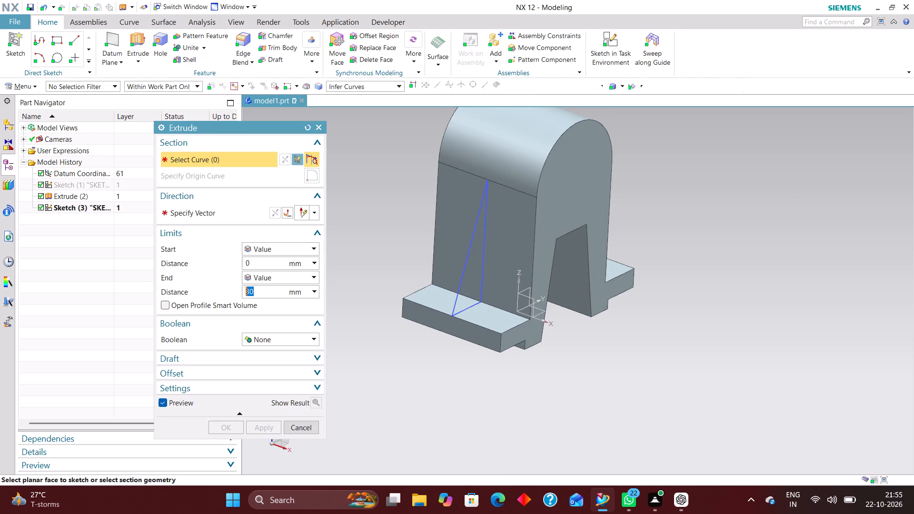
left_click(464, 267)
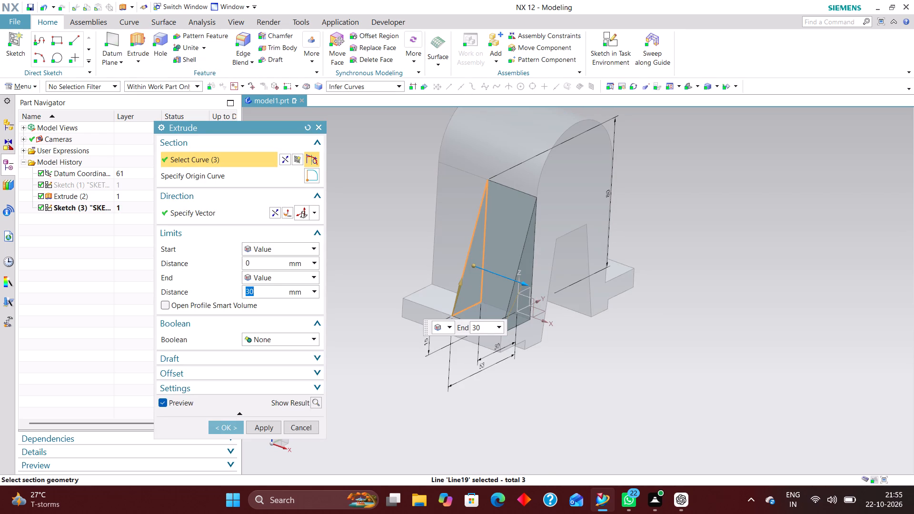
left_click(268, 245)
left_click(268, 269)
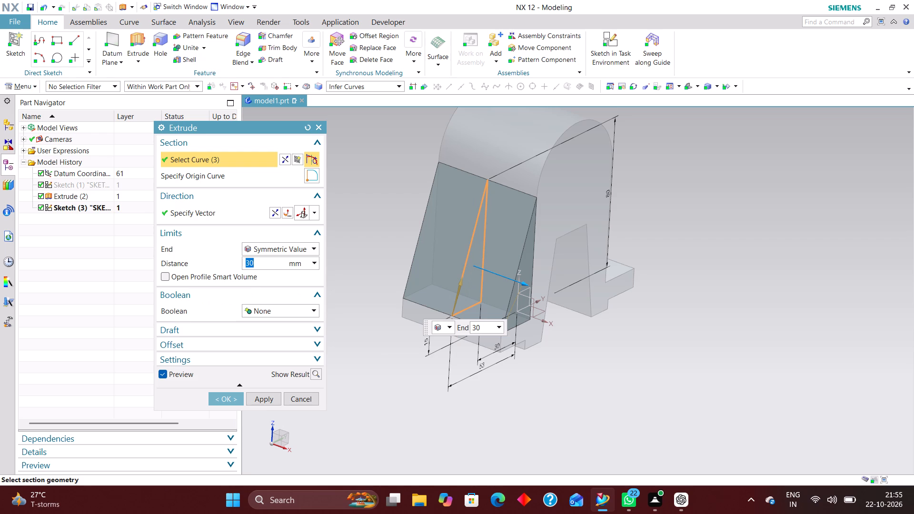
key("5")
key("Return")
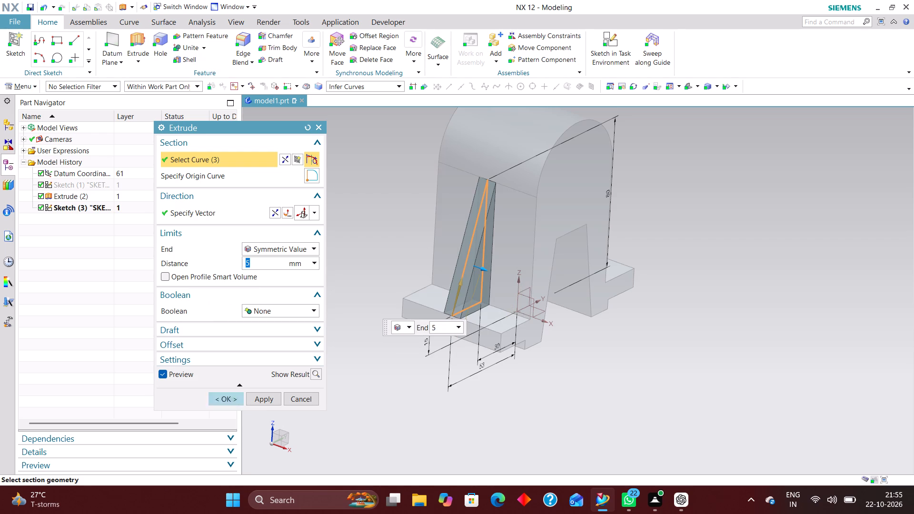
left_click(220, 401)
middle_click_drag(560, 395, 496, 388)
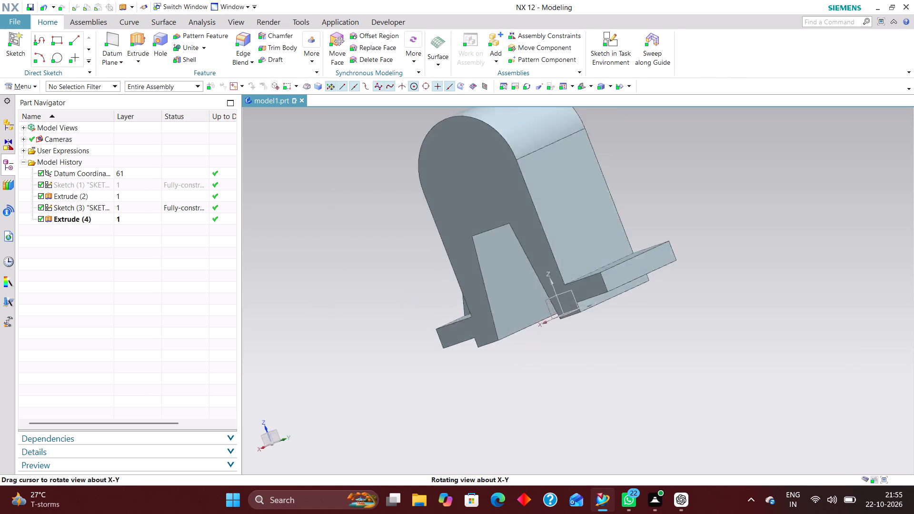
Hide the triangular rib sketch.
middle_click_drag(496, 388, 545, 405)
middle_click(545, 405)
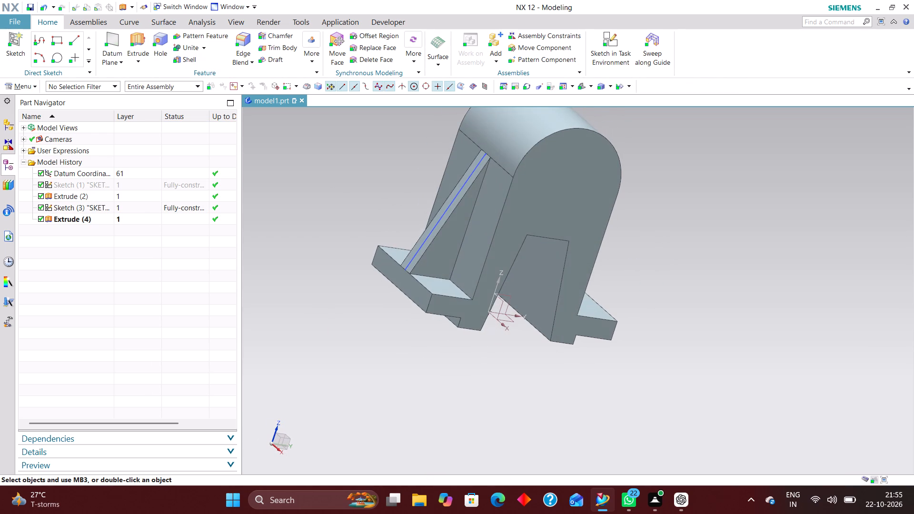
right_click_drag(434, 226, 433, 271)
Mirror the triangular rib extrude about the XZ plane of the datum coordinate system with Mirror Feature.
middle_click_drag(526, 417, 468, 395)
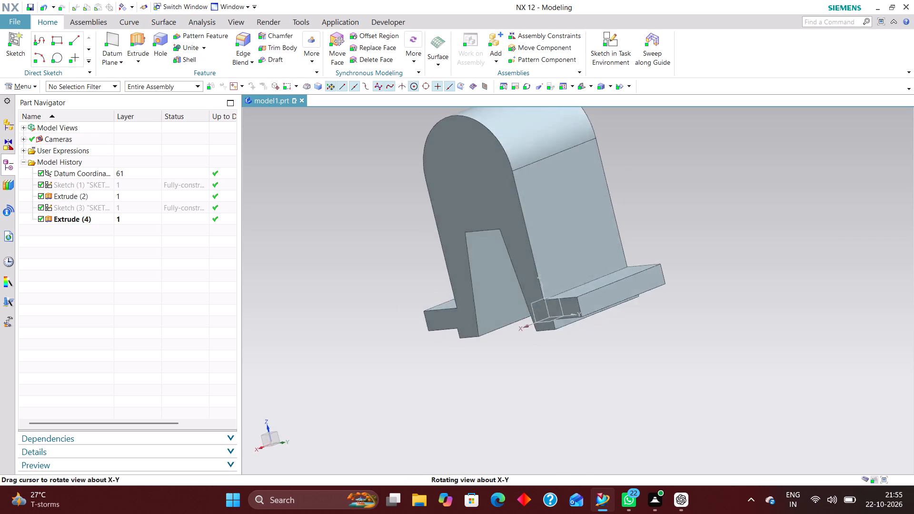
middle_click_drag(468, 395, 506, 401)
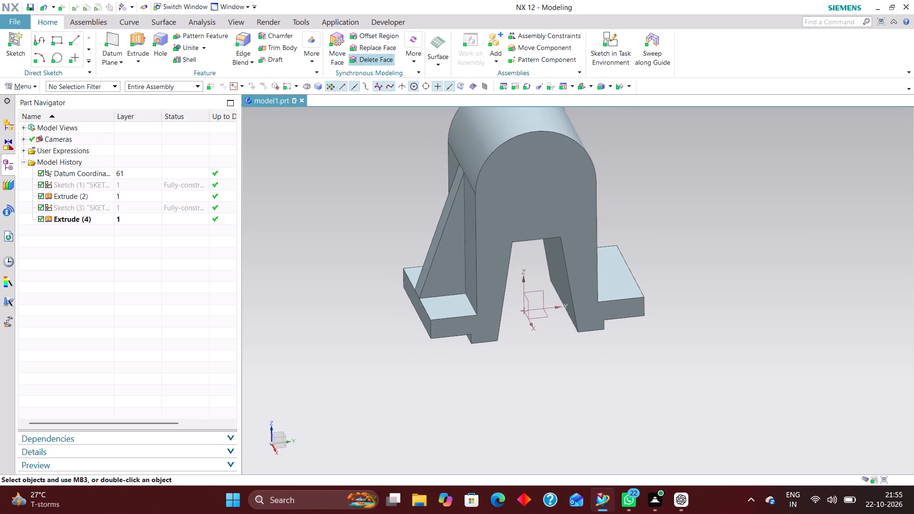
left_click(418, 59)
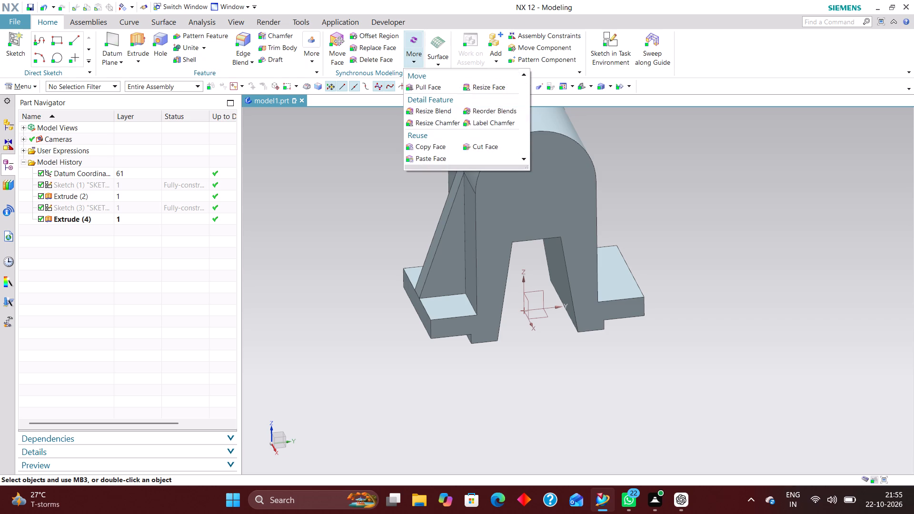
left_click(315, 54)
left_click(327, 84)
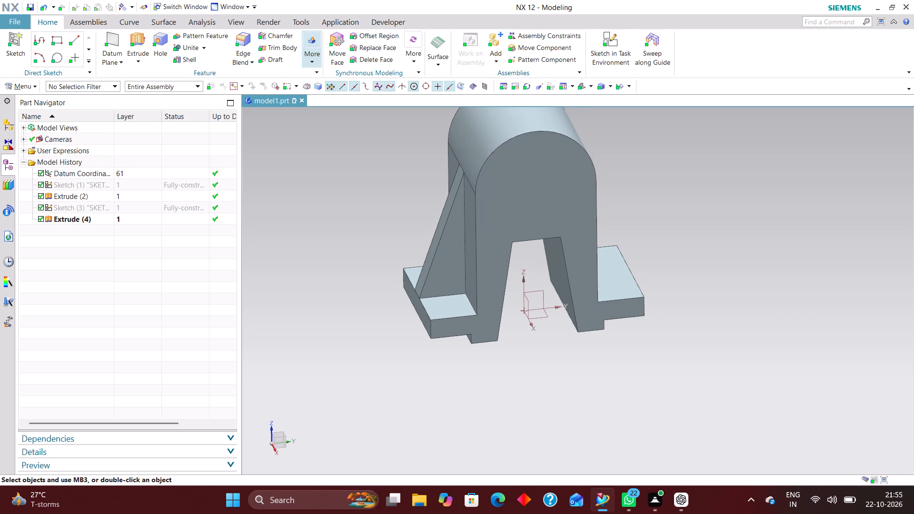
left_click(439, 271)
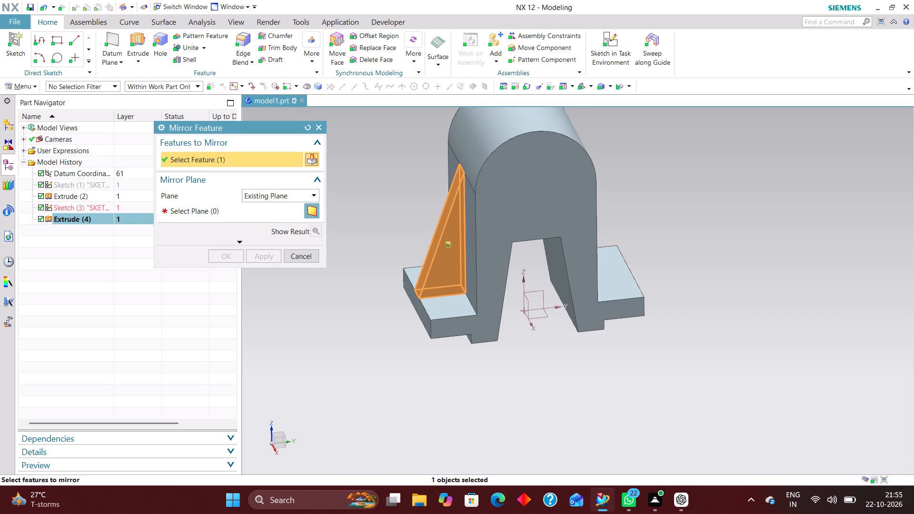
left_click(250, 214)
left_click(530, 302)
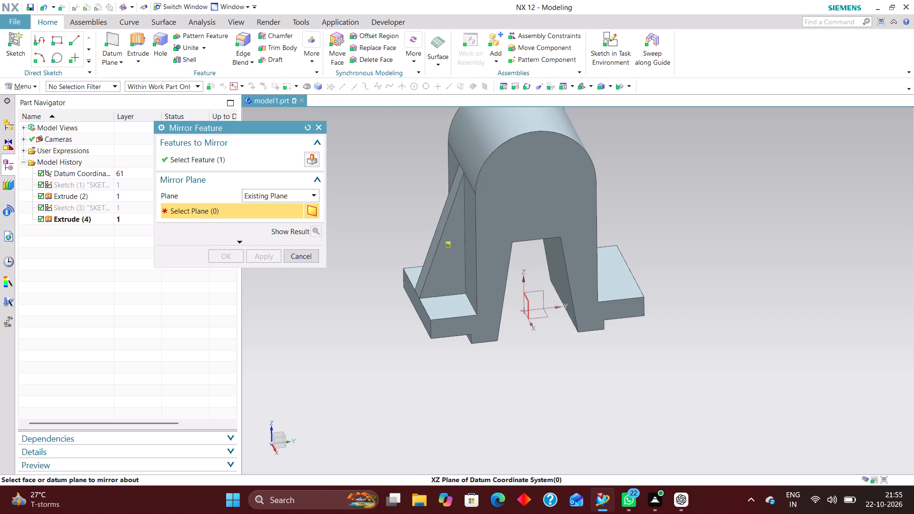
left_click(262, 255)
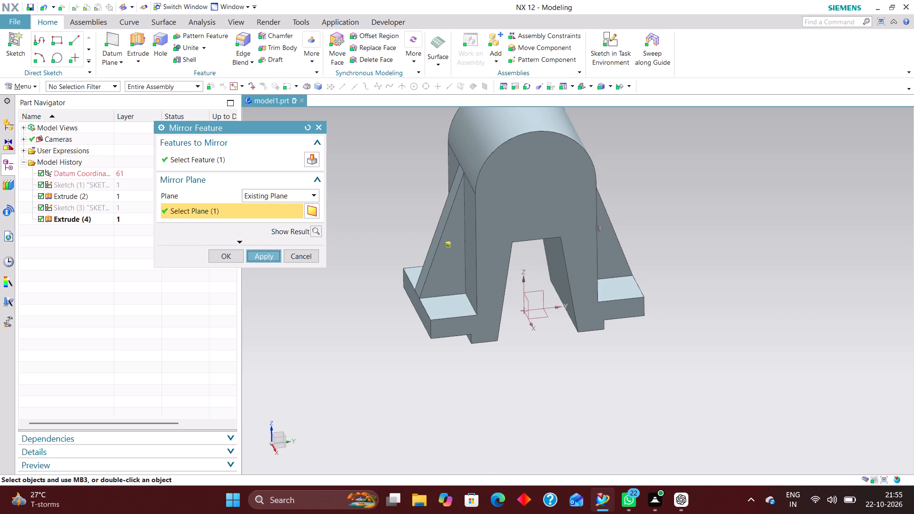
scroll(479, 389, "up", 1)
middle_click_drag(479, 389, 446, 390)
scroll(510, 369, "down", 3)
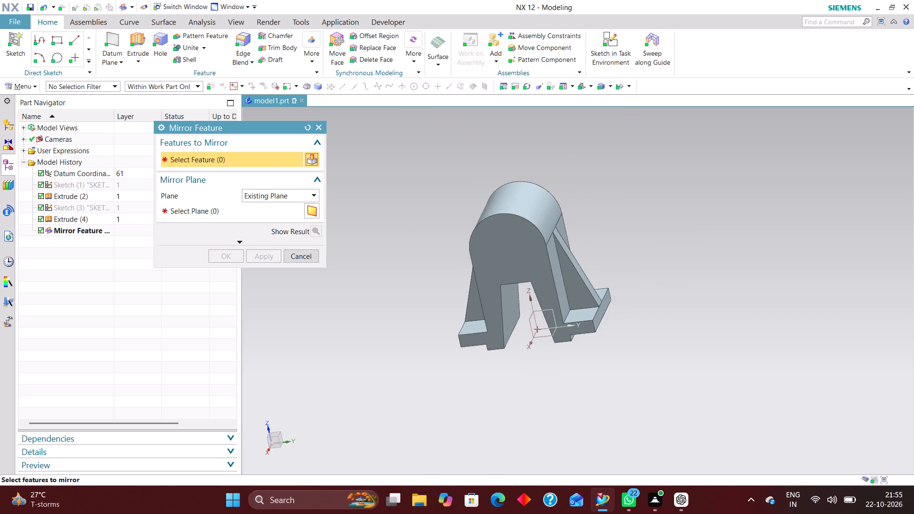
middle_click_drag(516, 372, 550, 371)
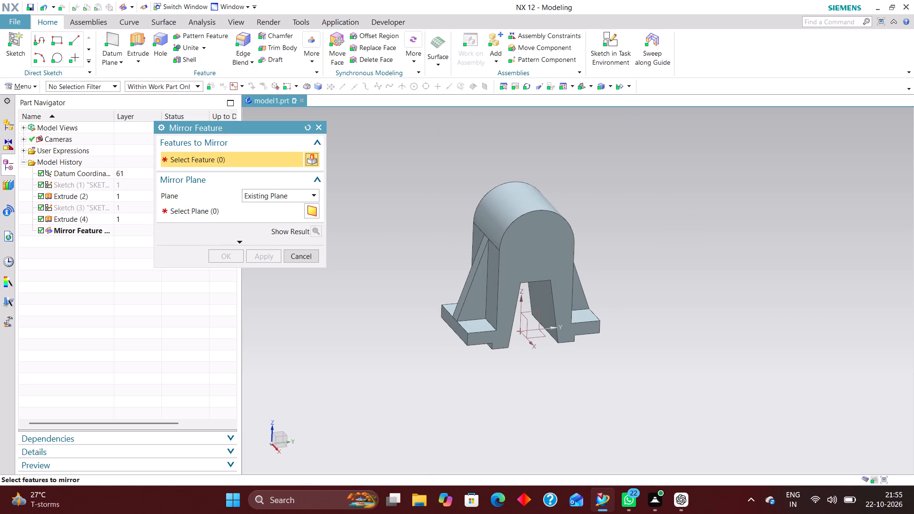
left_click(298, 255)
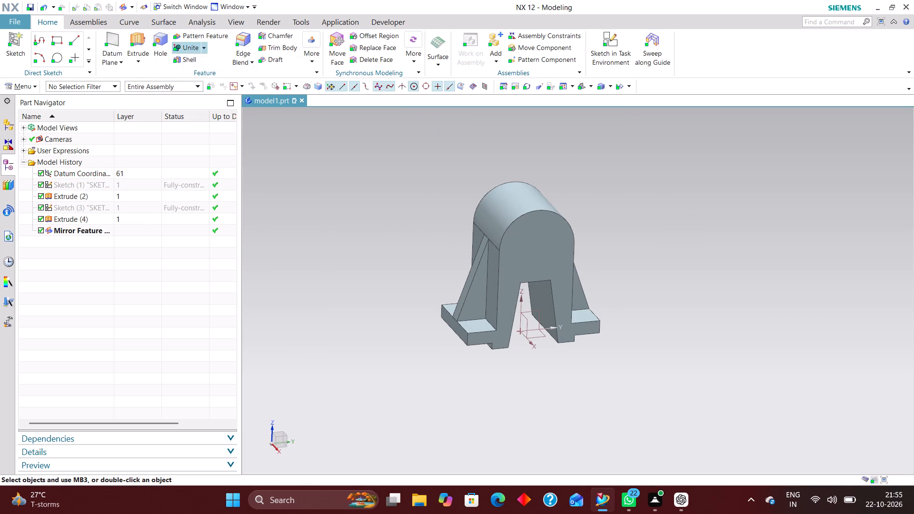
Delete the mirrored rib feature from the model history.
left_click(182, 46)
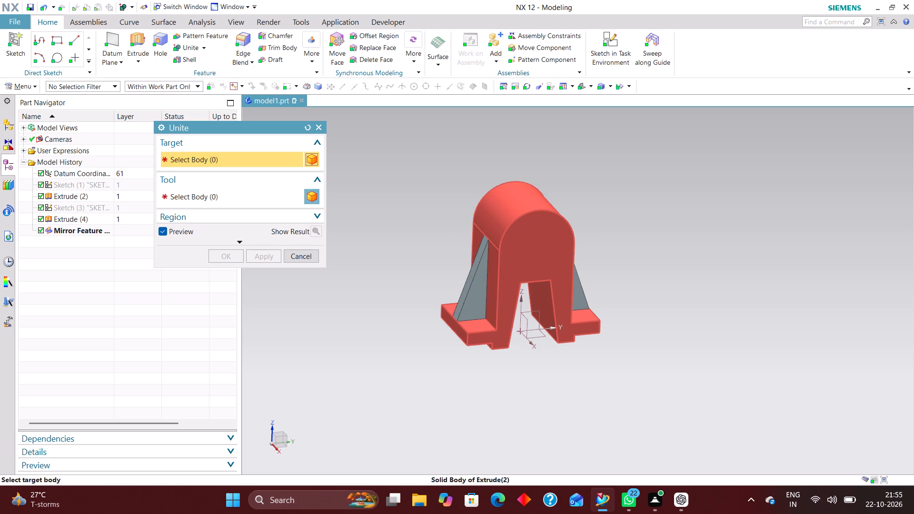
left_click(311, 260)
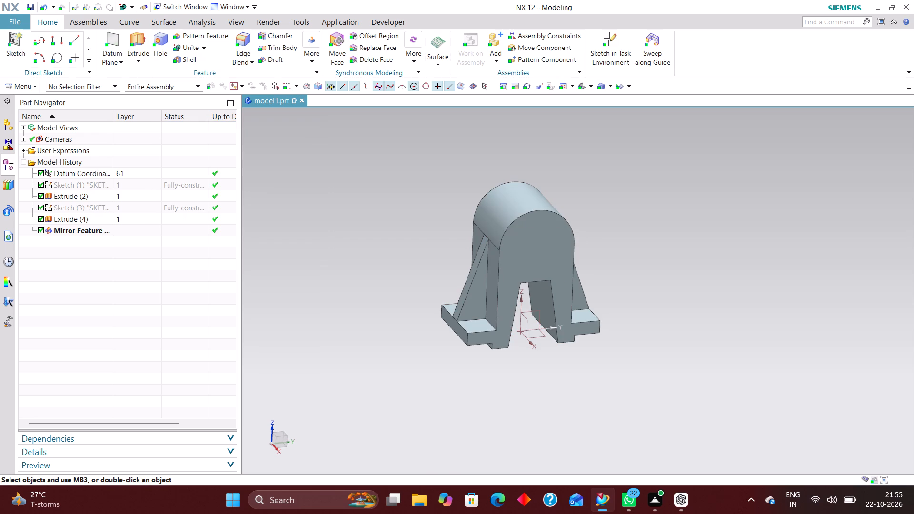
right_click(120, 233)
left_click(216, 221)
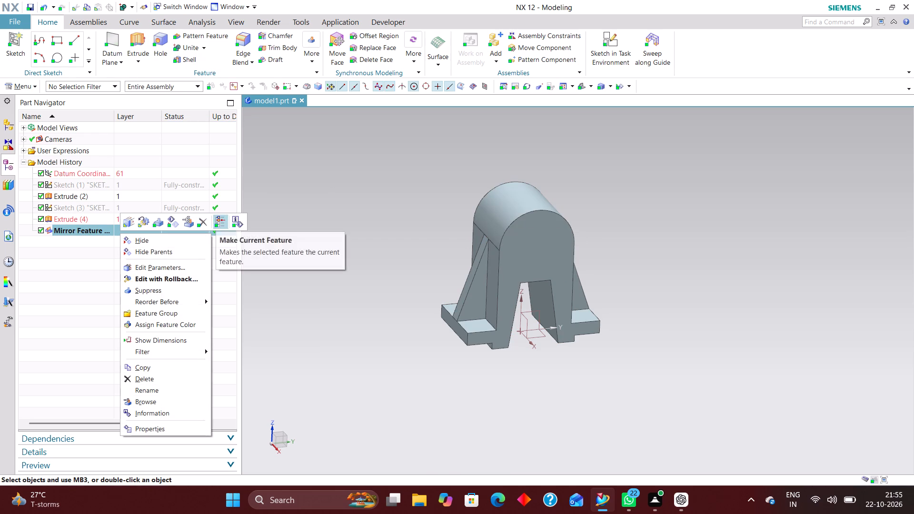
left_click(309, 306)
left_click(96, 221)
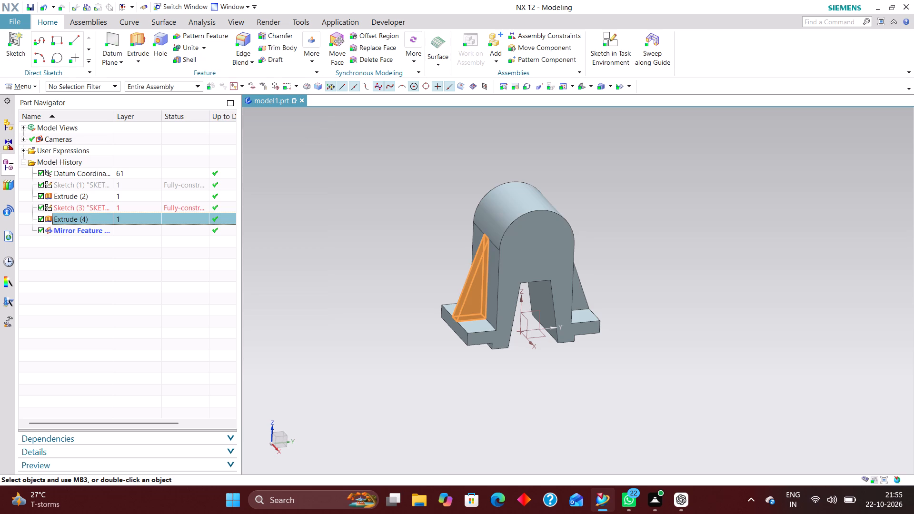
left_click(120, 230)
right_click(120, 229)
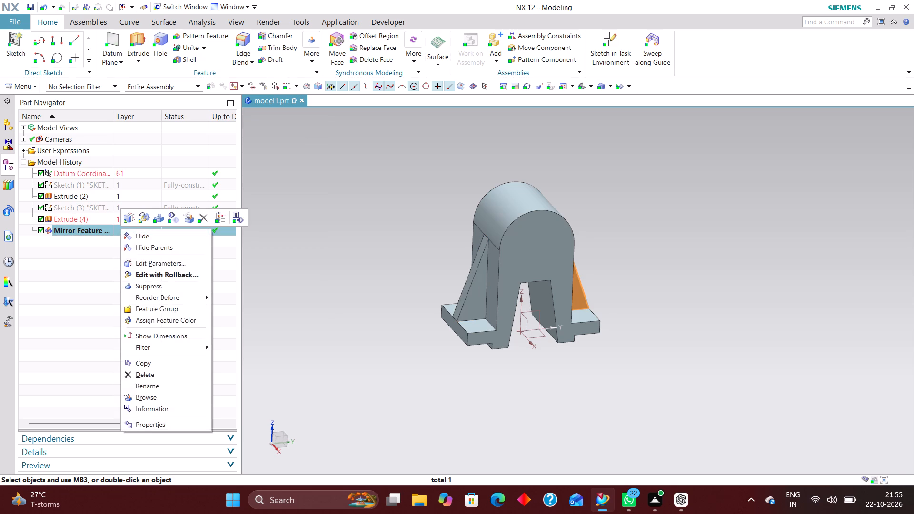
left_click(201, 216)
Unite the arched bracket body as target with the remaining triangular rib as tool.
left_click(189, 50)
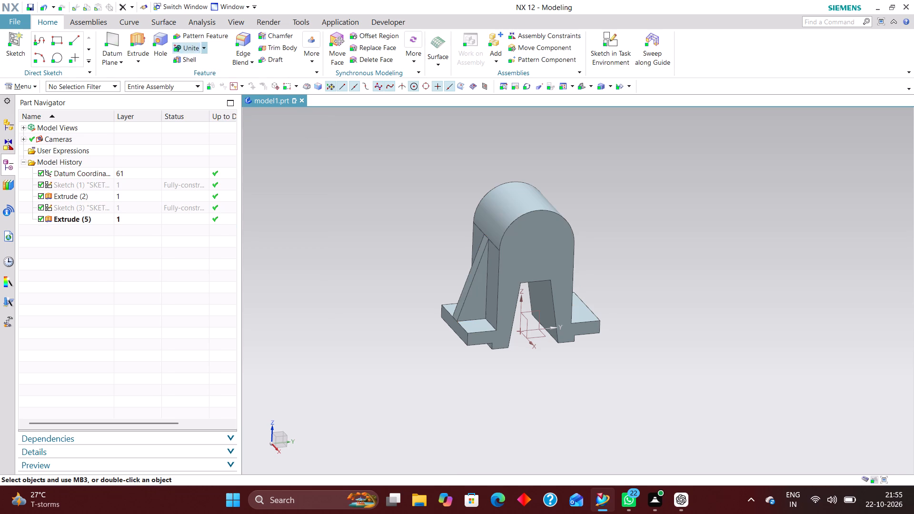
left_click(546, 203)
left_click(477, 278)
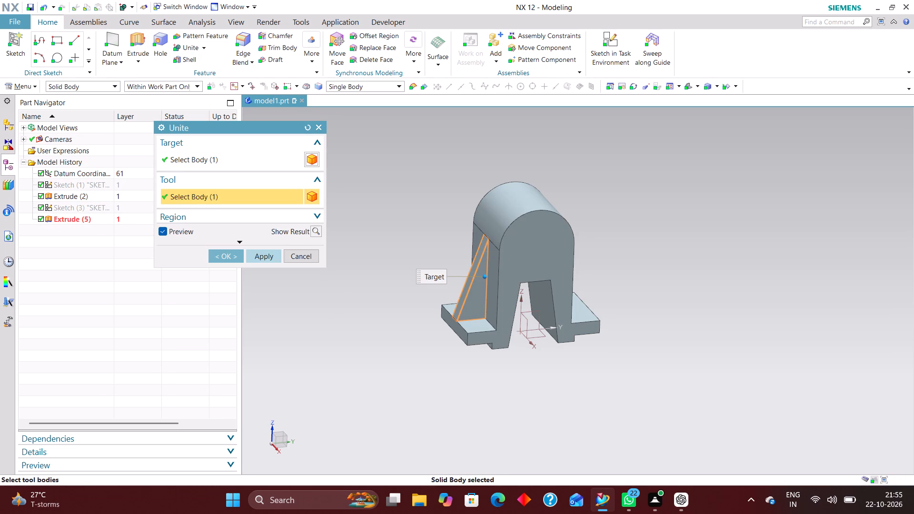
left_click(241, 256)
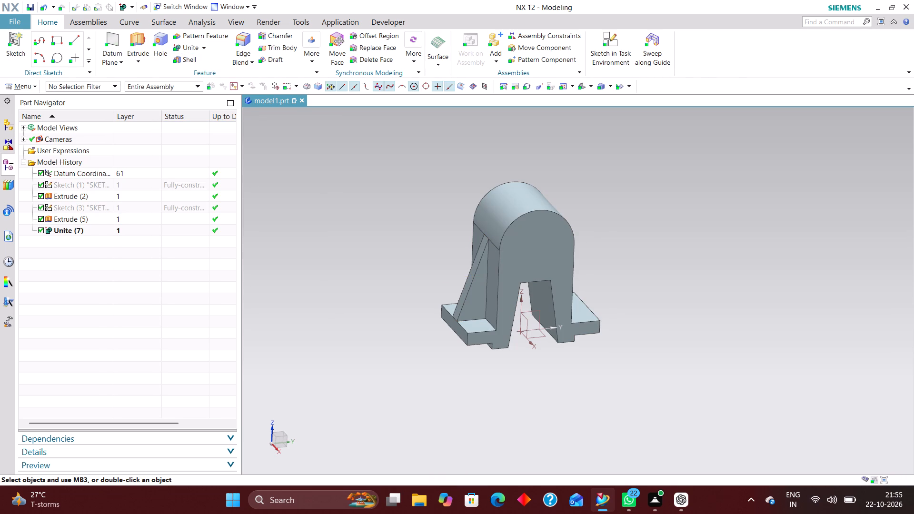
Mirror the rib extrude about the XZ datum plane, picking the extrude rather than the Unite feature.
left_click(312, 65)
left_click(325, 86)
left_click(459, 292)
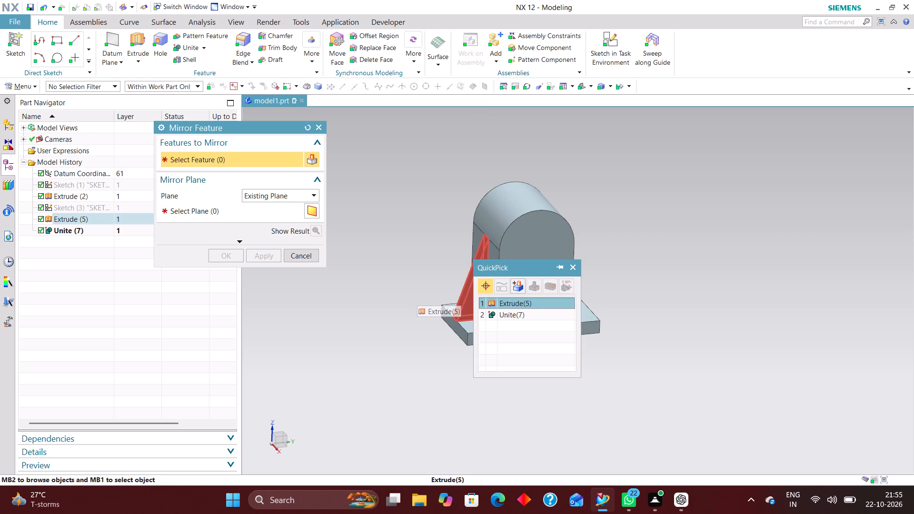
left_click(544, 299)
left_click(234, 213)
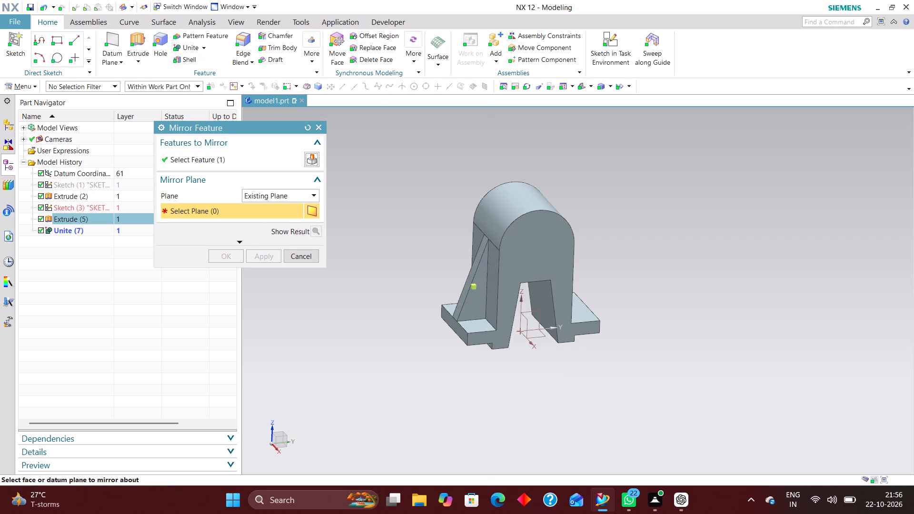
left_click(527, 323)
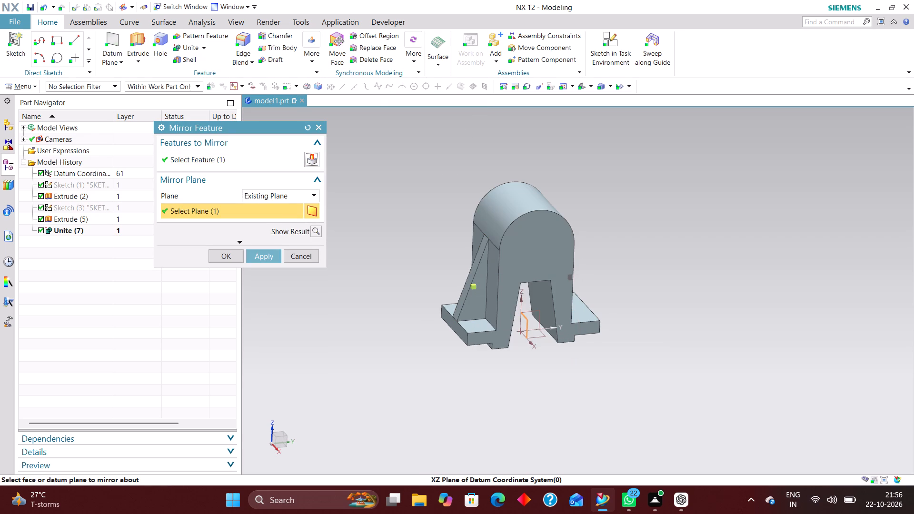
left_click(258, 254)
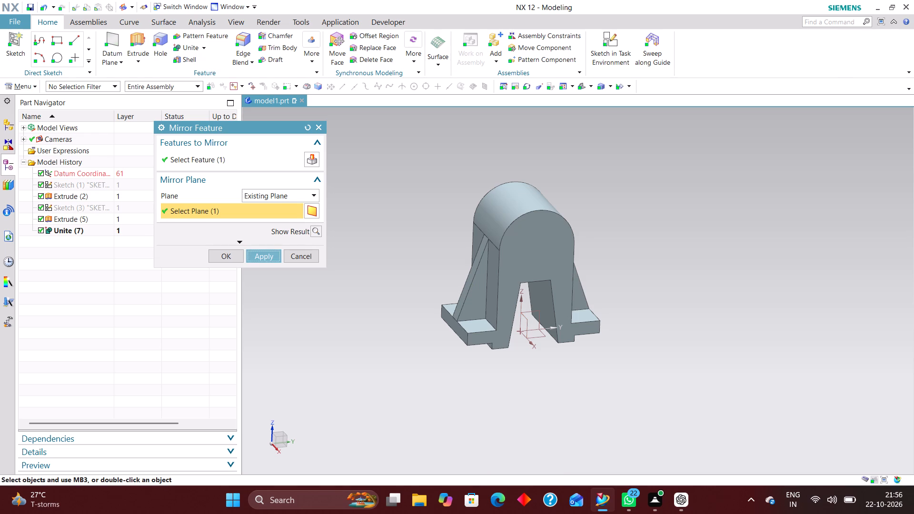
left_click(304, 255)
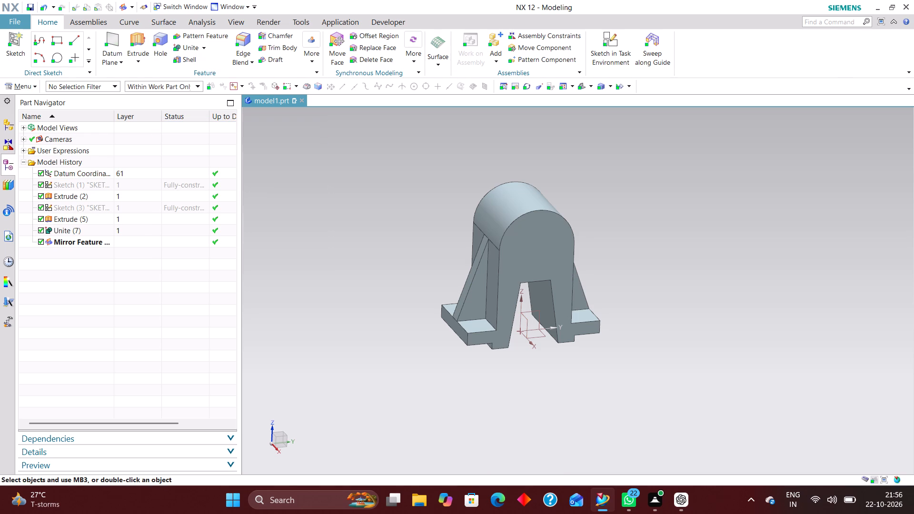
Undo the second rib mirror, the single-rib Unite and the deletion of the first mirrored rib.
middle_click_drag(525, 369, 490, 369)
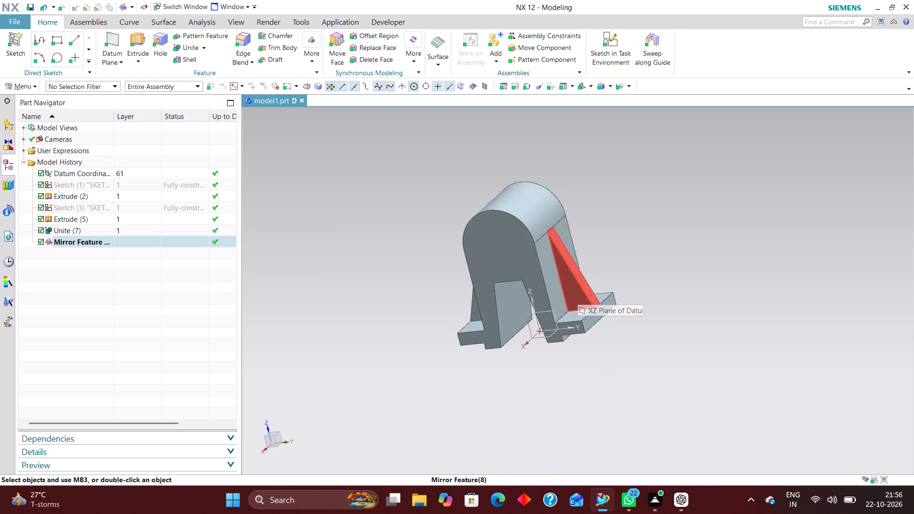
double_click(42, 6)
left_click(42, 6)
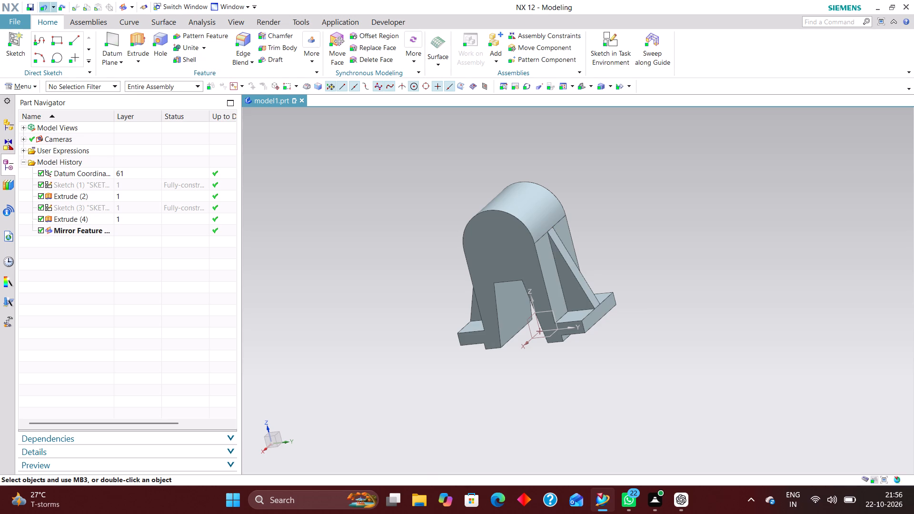
Unite the arched bracket body as target with both triangular ribs as tool bodies.
middle_click_drag(363, 270, 401, 263)
scroll(374, 272, "up", 1)
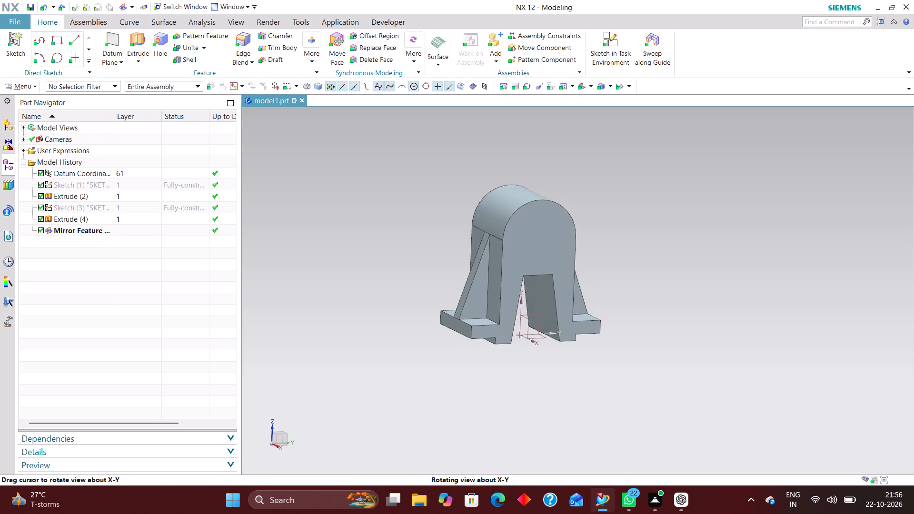
middle_click_drag(401, 263, 384, 266)
left_click(195, 48)
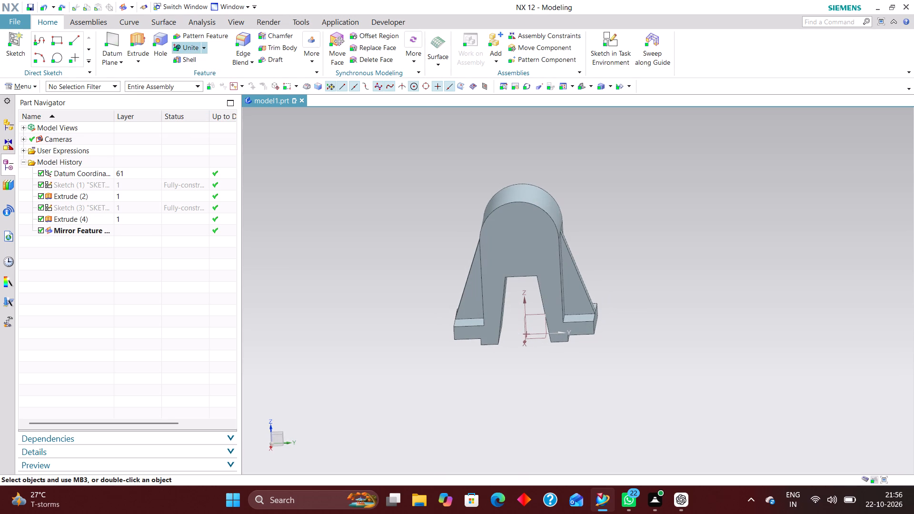
left_click(531, 219)
middle_click_drag(444, 352, 458, 356)
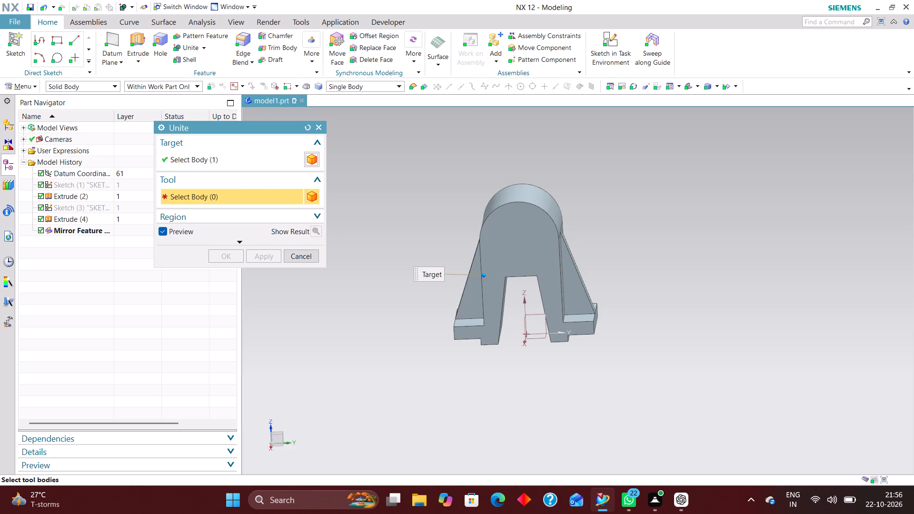
middle_click_drag(458, 356, 486, 356)
left_click(487, 294)
middle_click_drag(594, 363, 566, 368)
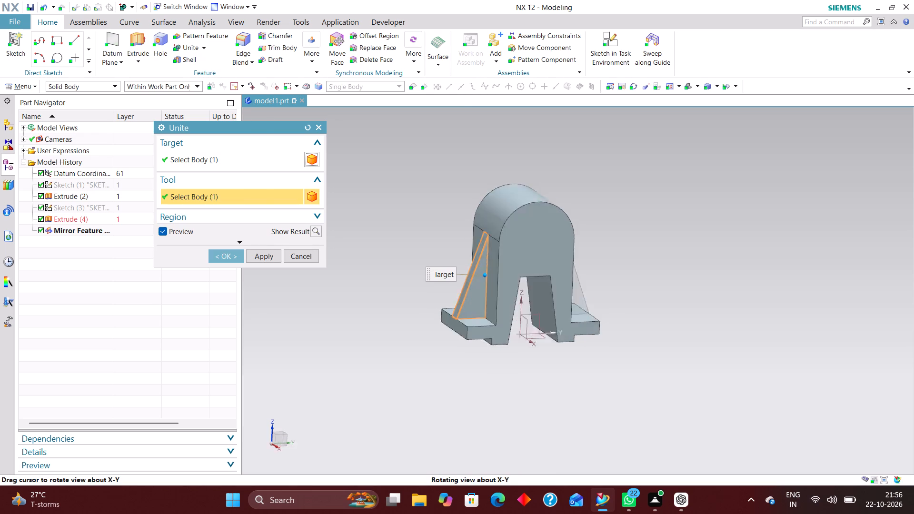
middle_click_drag(566, 368, 537, 372)
left_click(567, 287)
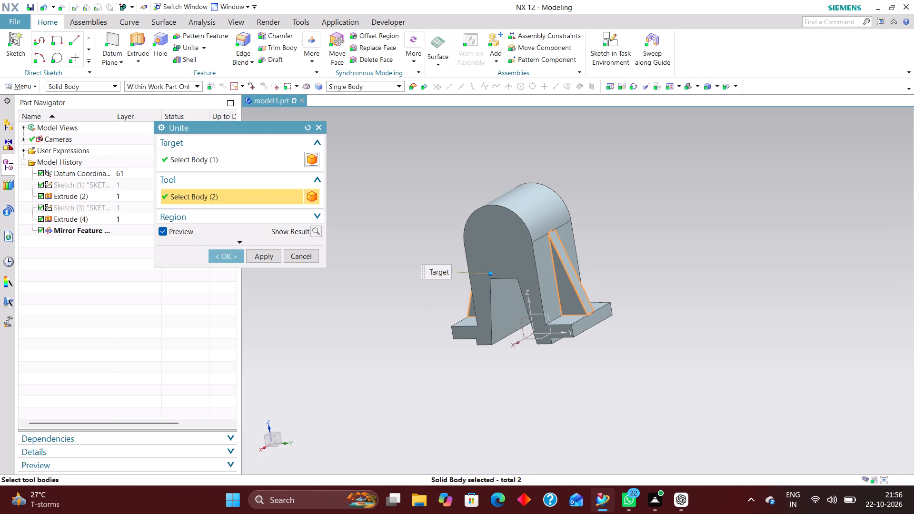
left_click(220, 255)
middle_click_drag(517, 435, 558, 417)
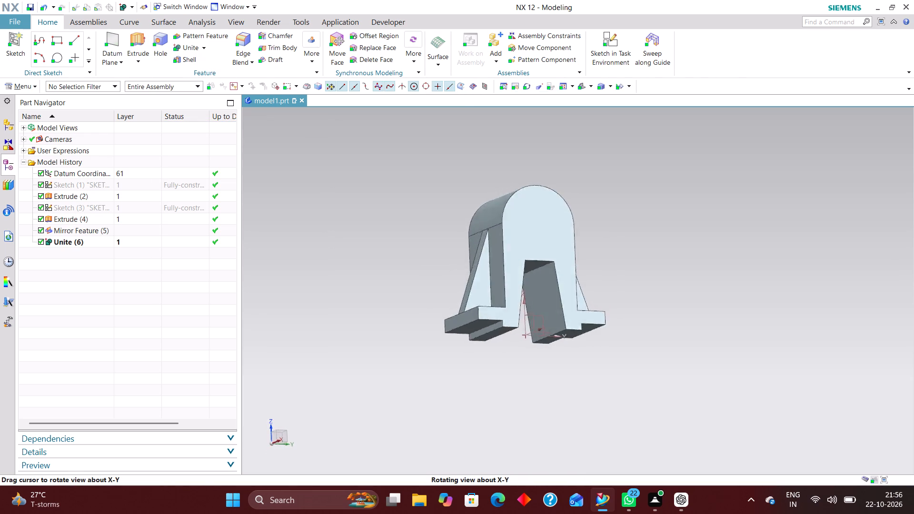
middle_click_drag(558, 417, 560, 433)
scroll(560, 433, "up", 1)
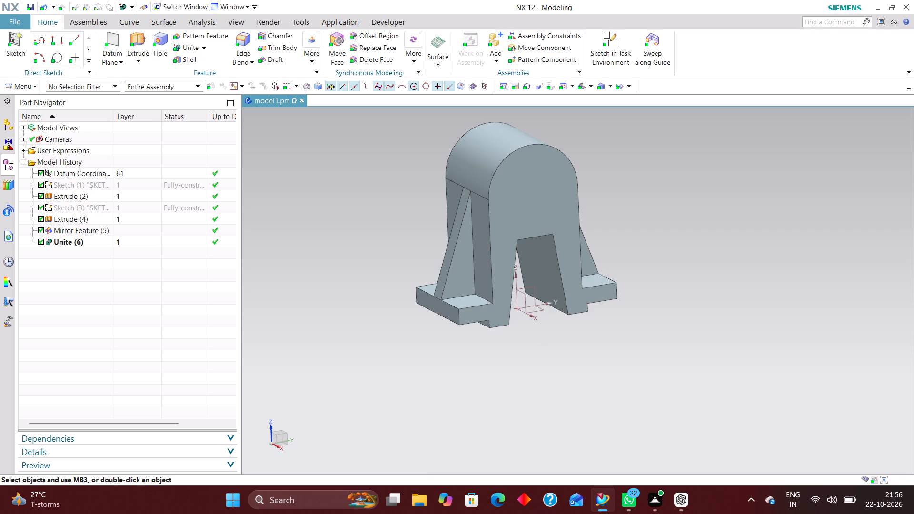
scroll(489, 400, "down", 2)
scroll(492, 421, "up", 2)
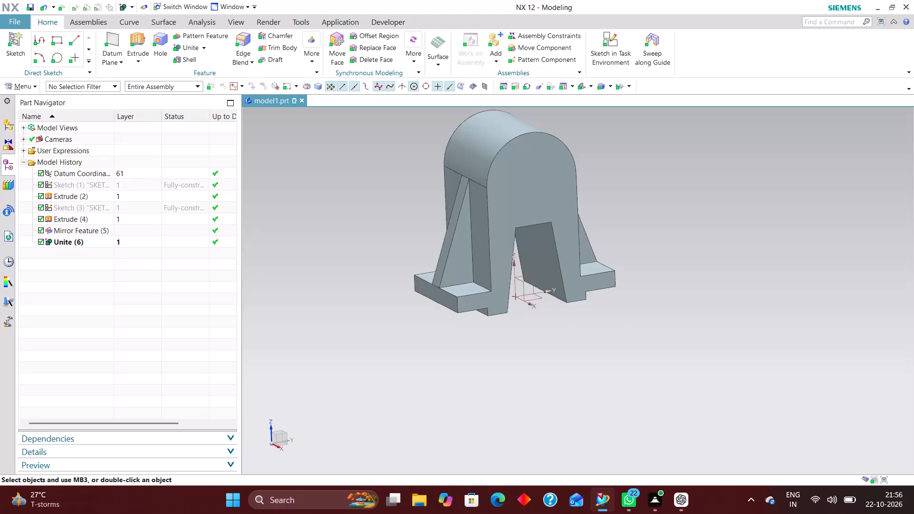
Start a sketch on the XY datum plane and draw a rectangle around the origin, with its longer side along X.
scroll(483, 425, "down", 1)
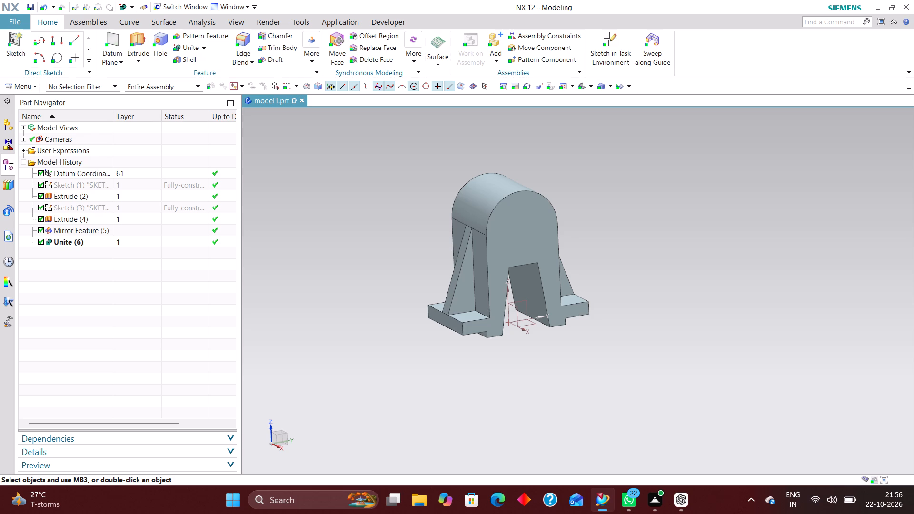
scroll(532, 422, "down", 1)
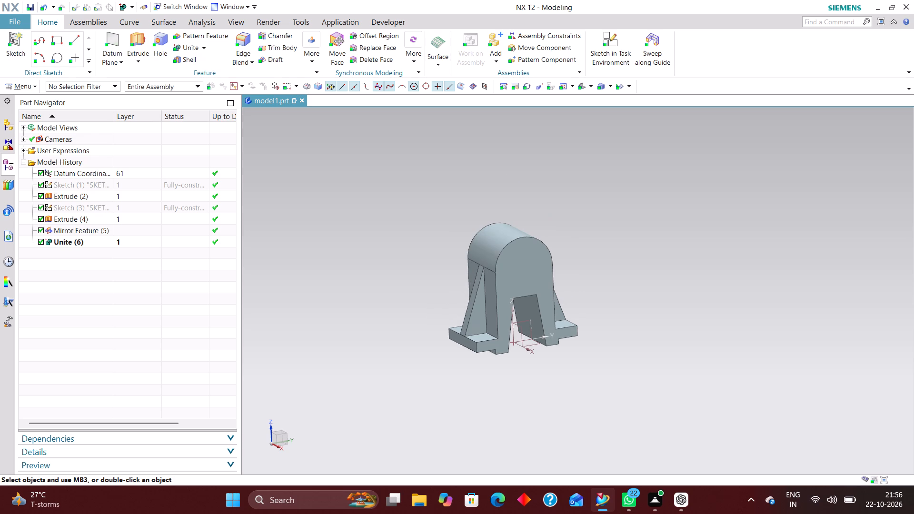
left_click(604, 41)
scroll(535, 349, "up", 5)
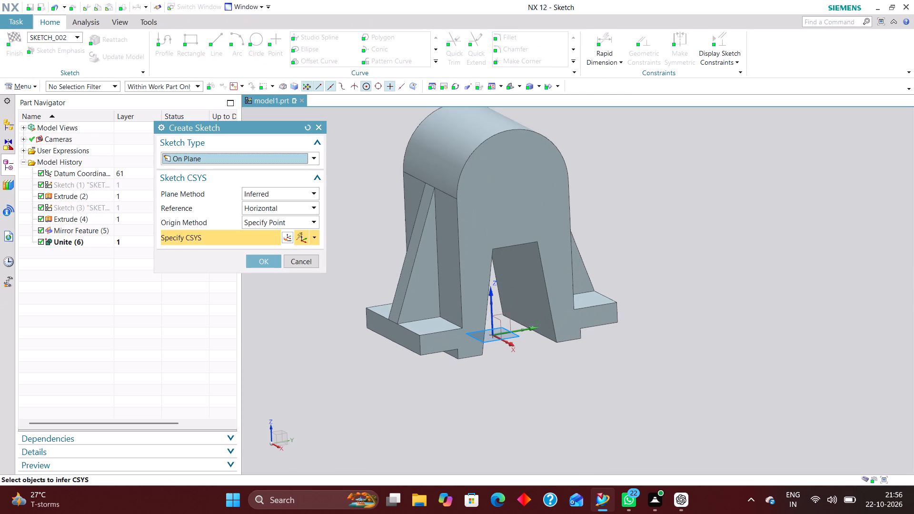
left_click(511, 336)
left_click(268, 258)
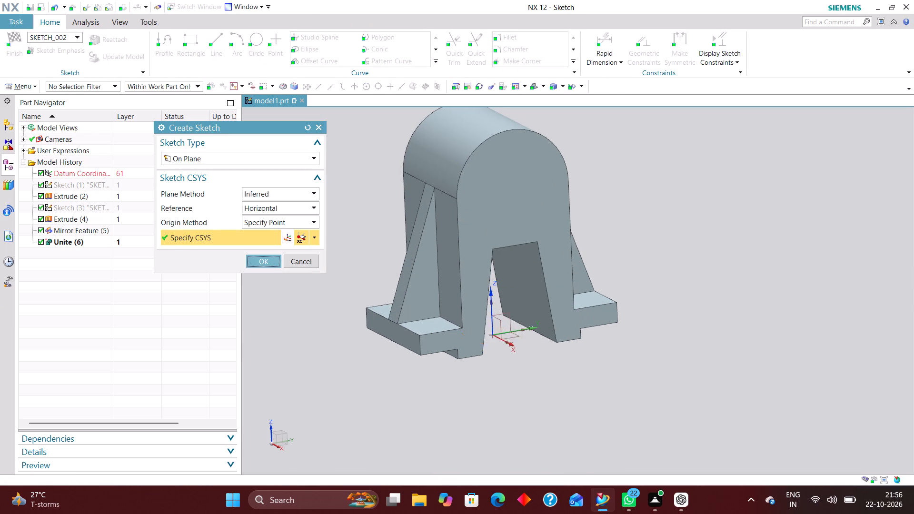
left_click(187, 47)
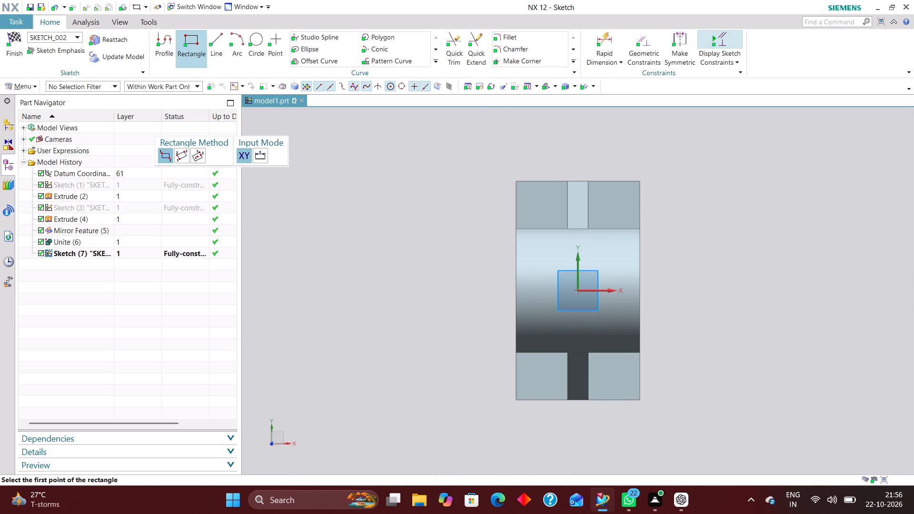
scroll(581, 278, "up", 3)
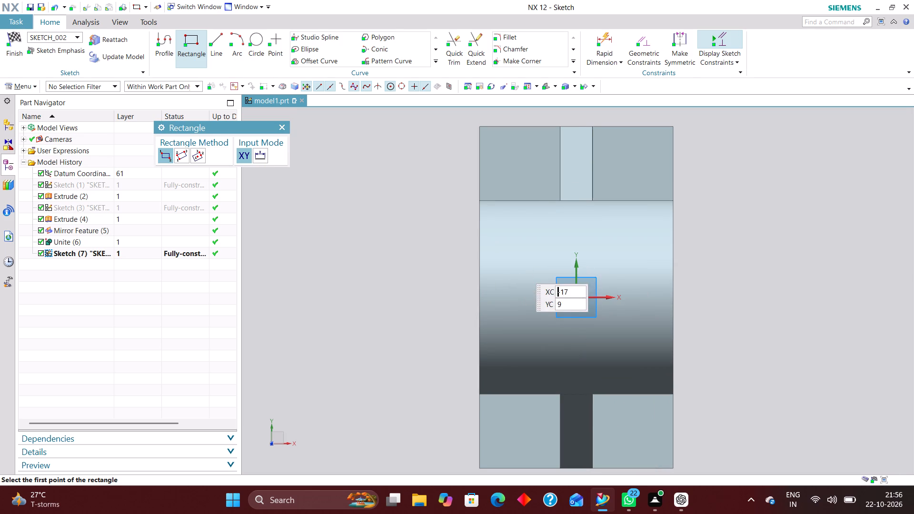
left_click(519, 268)
left_click(636, 316)
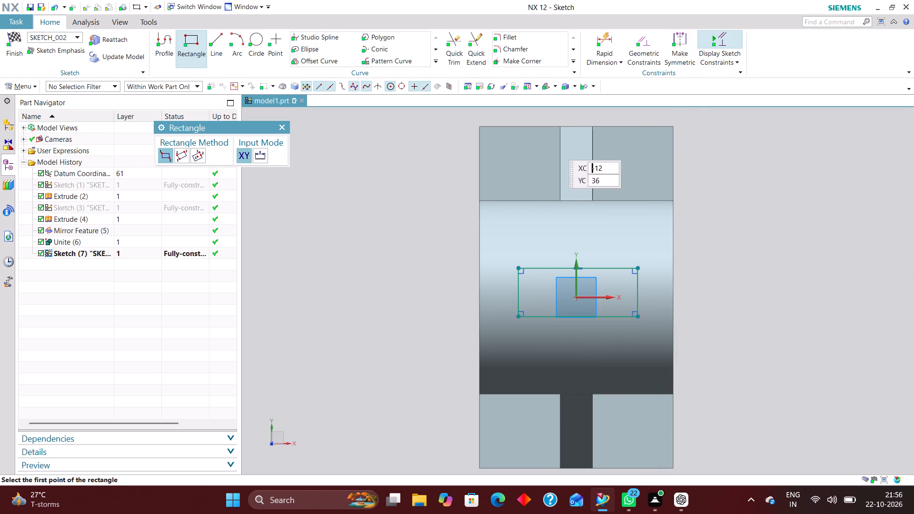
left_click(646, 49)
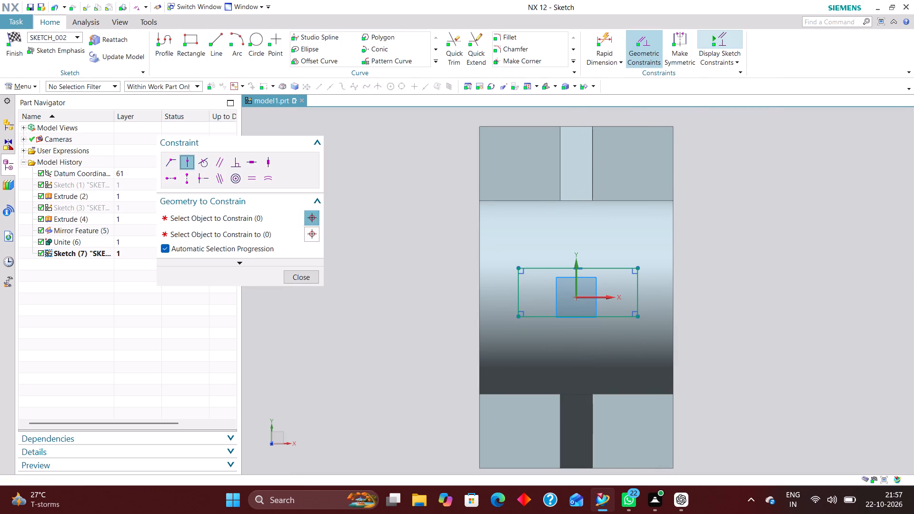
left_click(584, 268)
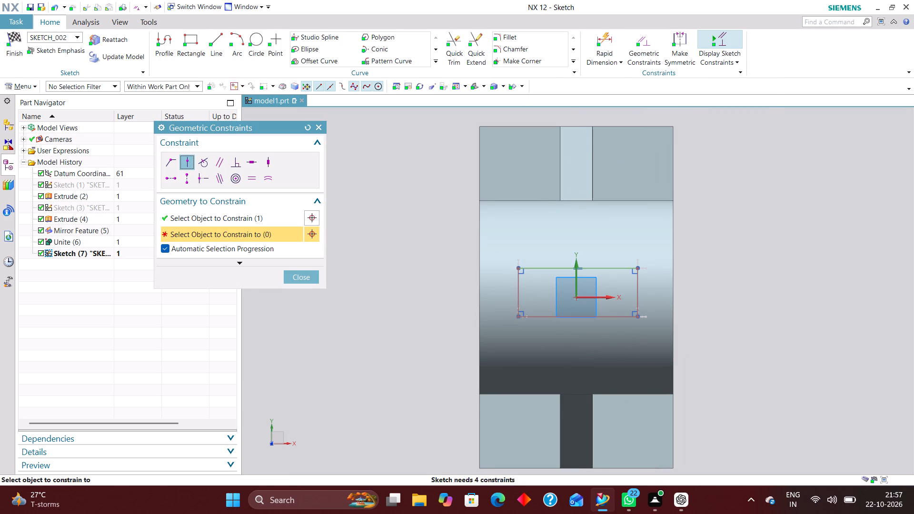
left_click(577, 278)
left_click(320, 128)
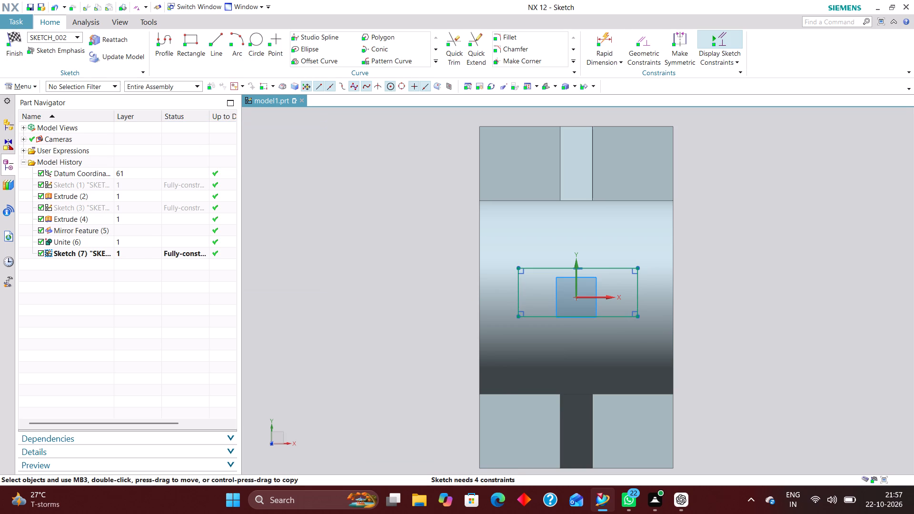
Constrain the midpoint of the rectangle's +Y edge onto the Y axis and the midpoint of its +X edge onto the X axis.
left_click(652, 39)
left_click(580, 267)
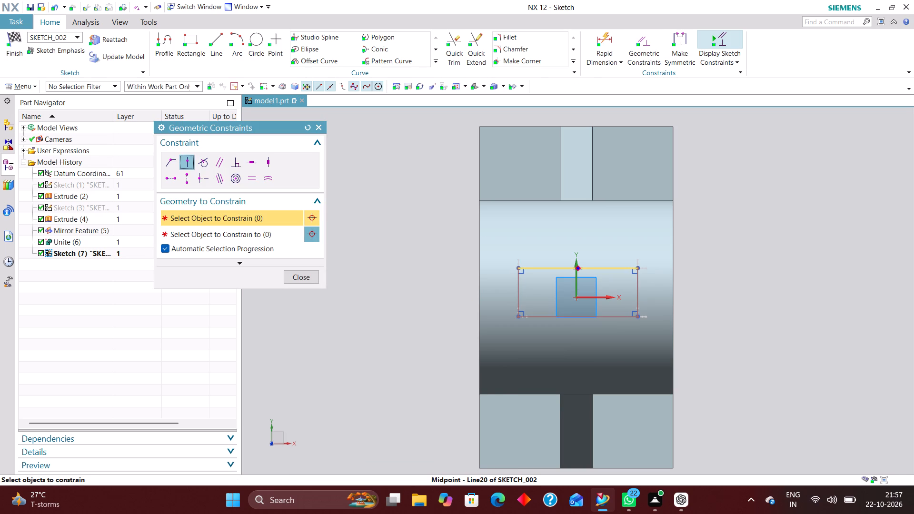
left_click(578, 277)
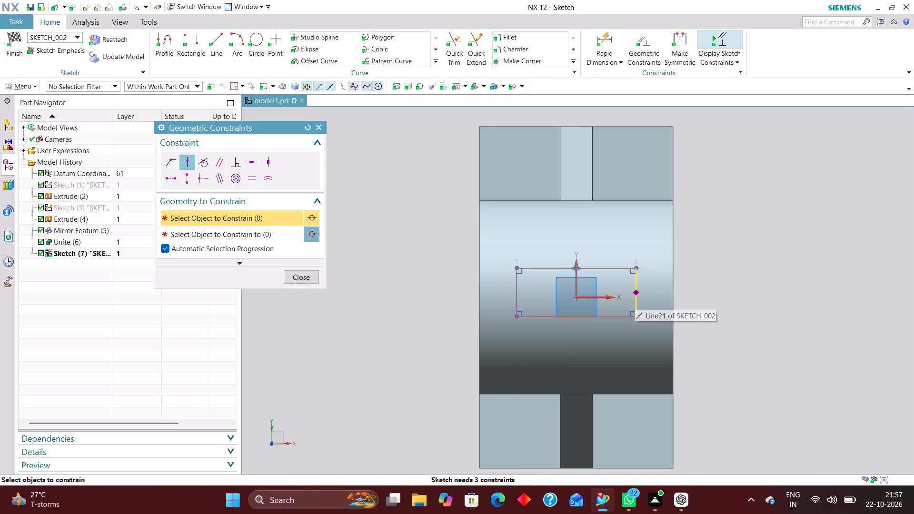
left_click(636, 295)
left_click(604, 297)
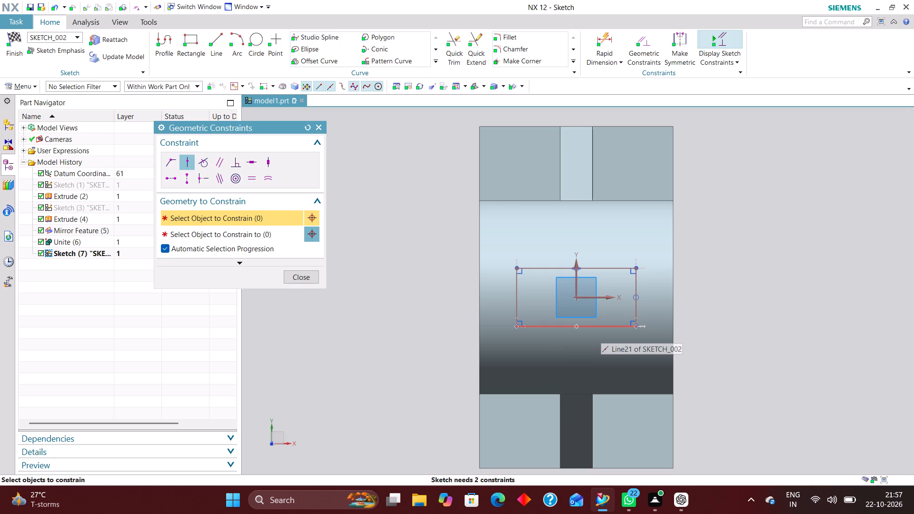
Dimension the rectangle 32 mm along X and 14 mm along Y, and finish the sketch.
left_click(602, 32)
left_click(608, 264)
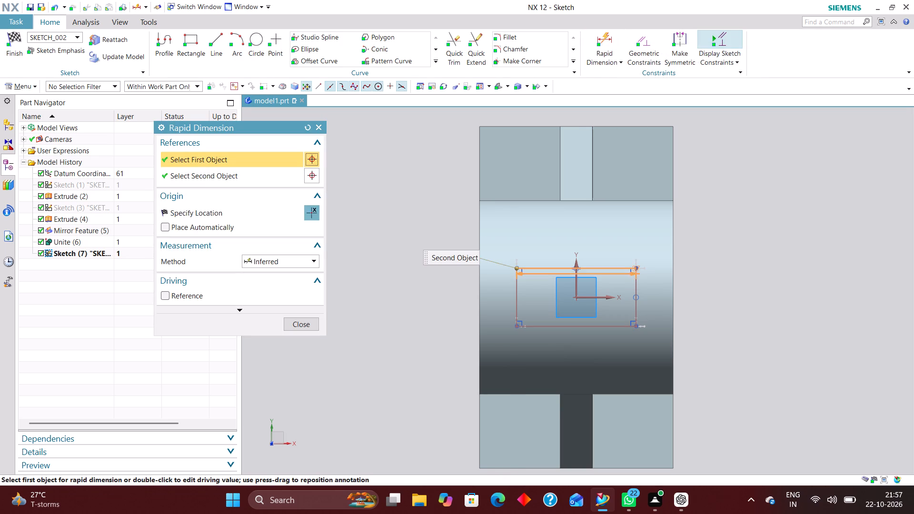
left_click(582, 232)
type("32")
key("Return")
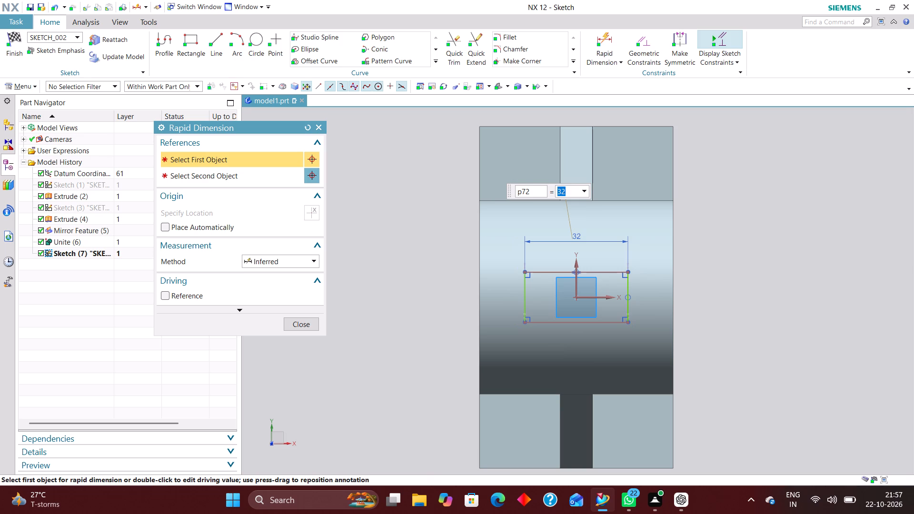
scroll(619, 310, "up", 3)
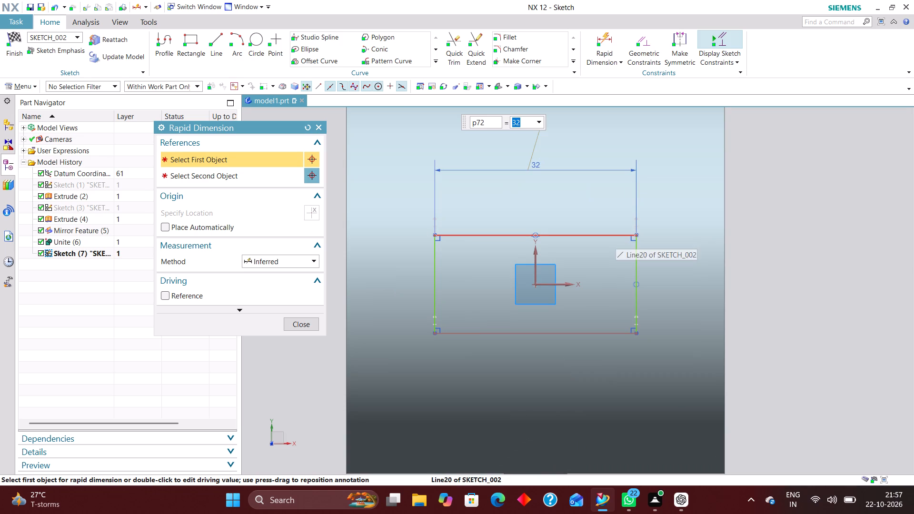
left_click(637, 307)
left_click(677, 270)
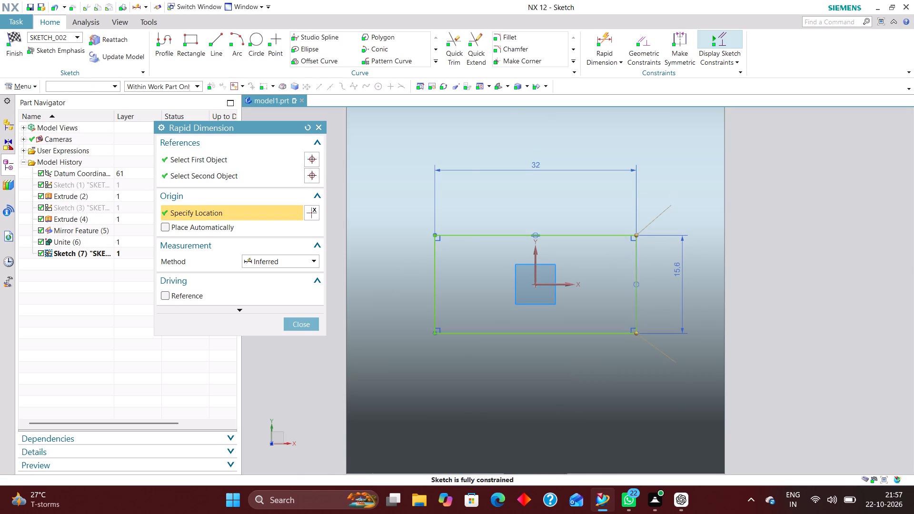
type("14")
key("Return")
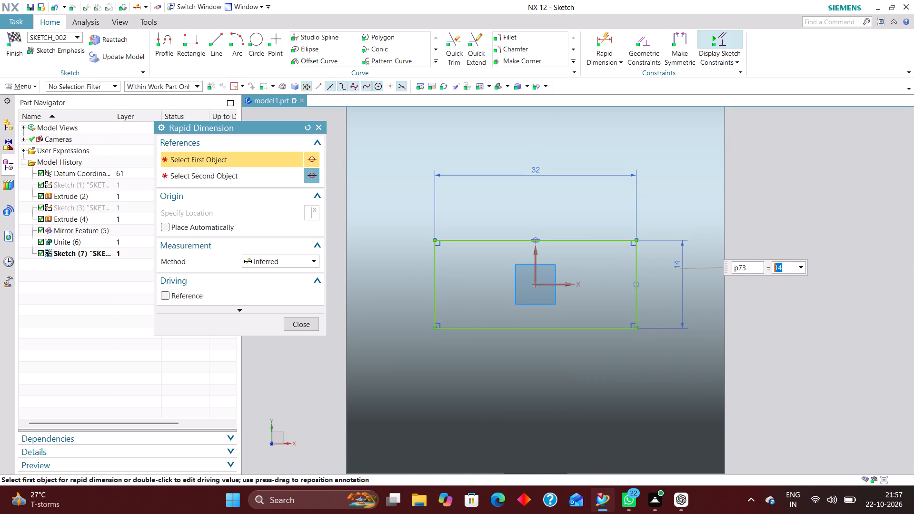
left_click(299, 327)
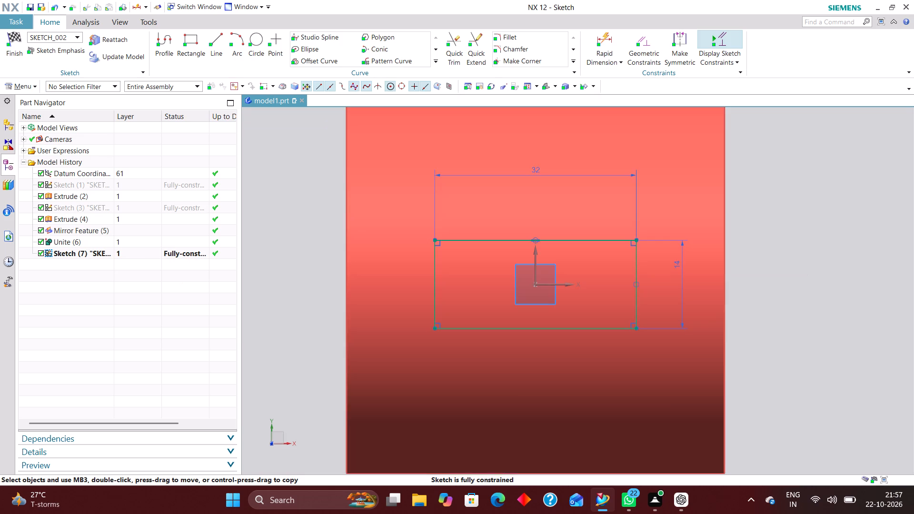
left_click(8, 41)
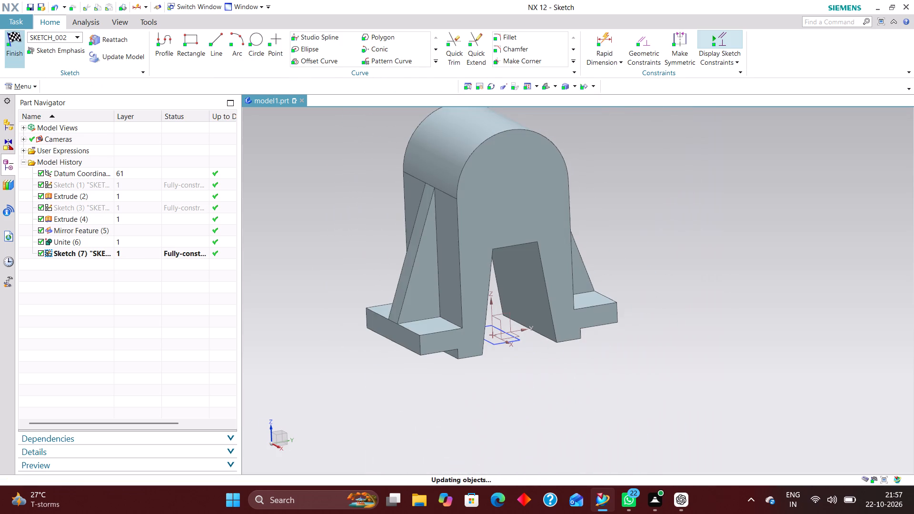
Extrude the rectangle upward through the arch as a separate body, from start distance 37 mm to end distance 147 mm.
left_click(138, 43)
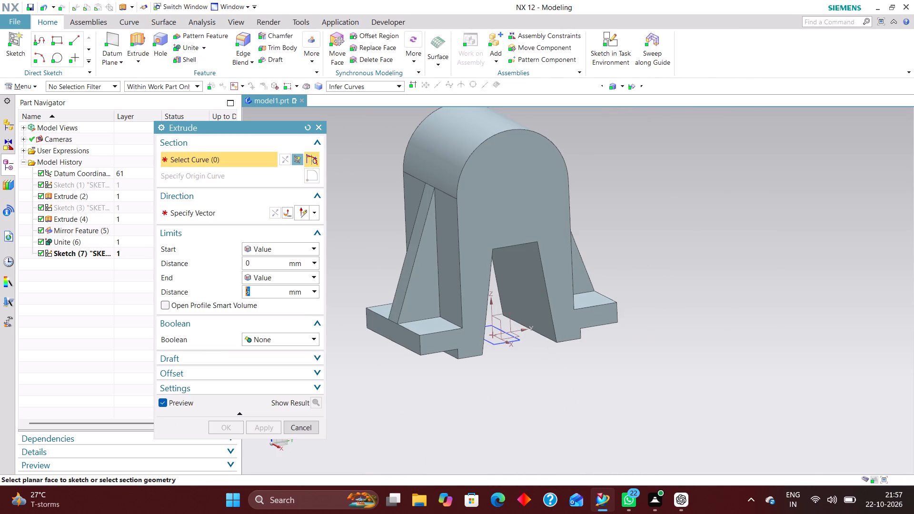
left_click(515, 340)
scroll(514, 378, "down", 1)
scroll(506, 342, "up", 1)
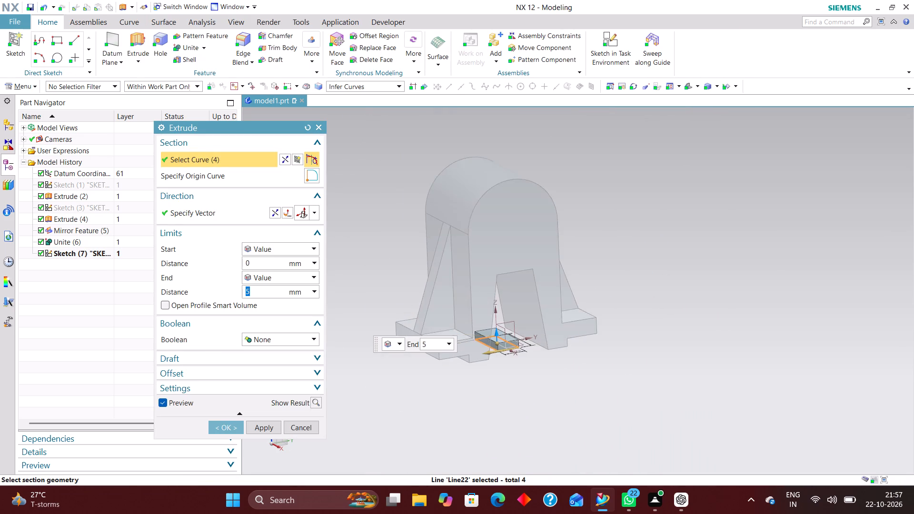
scroll(506, 342, "up", 1)
left_click_drag(494, 333, 494, 159)
scroll(520, 430, "down", 2)
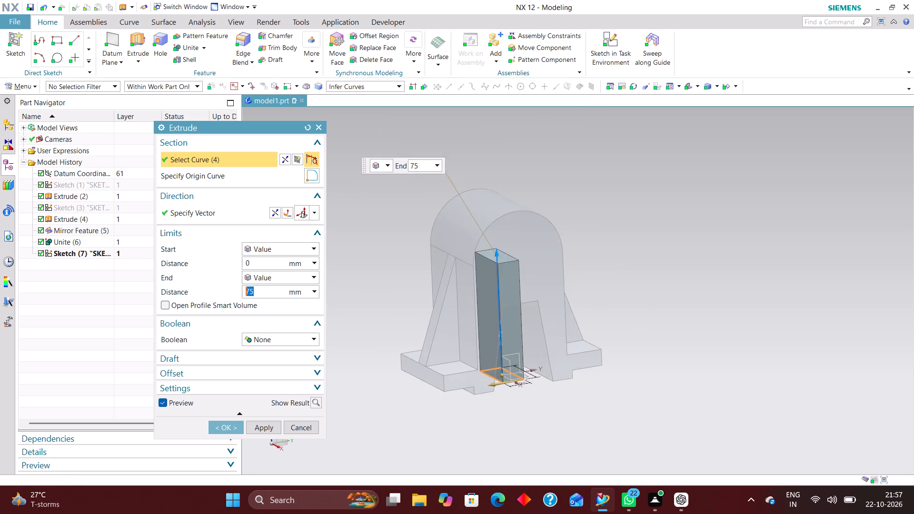
left_click_drag(497, 255, 503, 143)
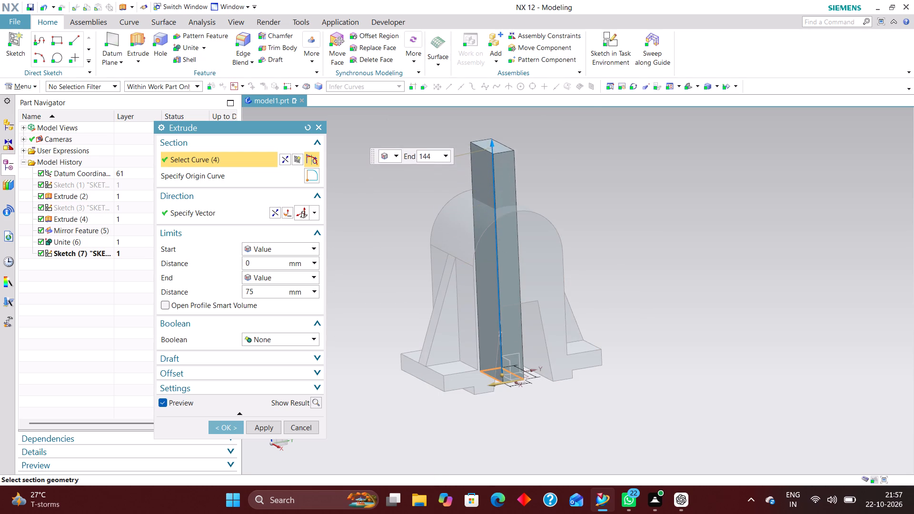
left_click_drag(503, 143, 503, 140)
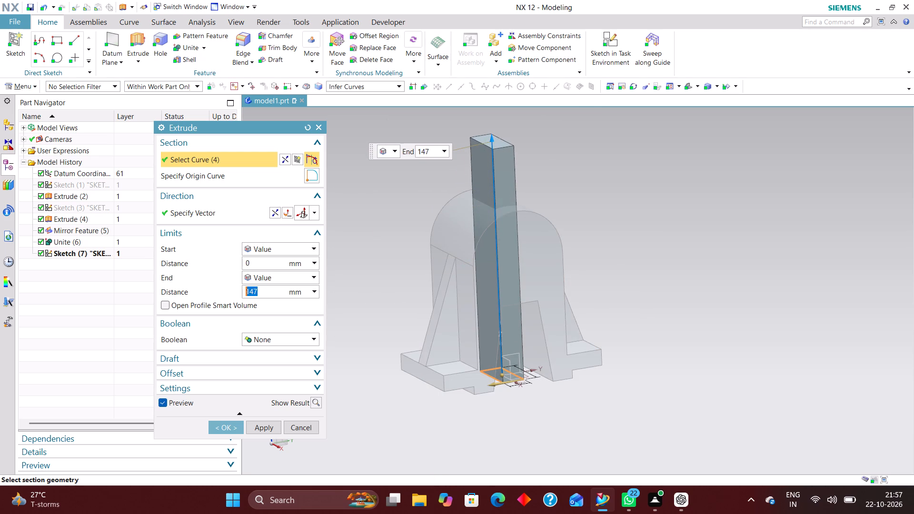
scroll(523, 382, "up", 3)
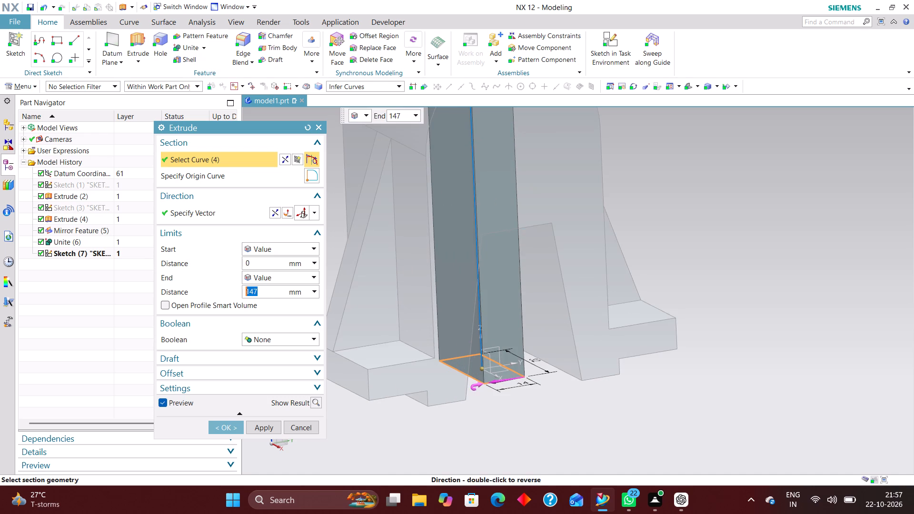
left_click_drag(484, 370, 500, 240)
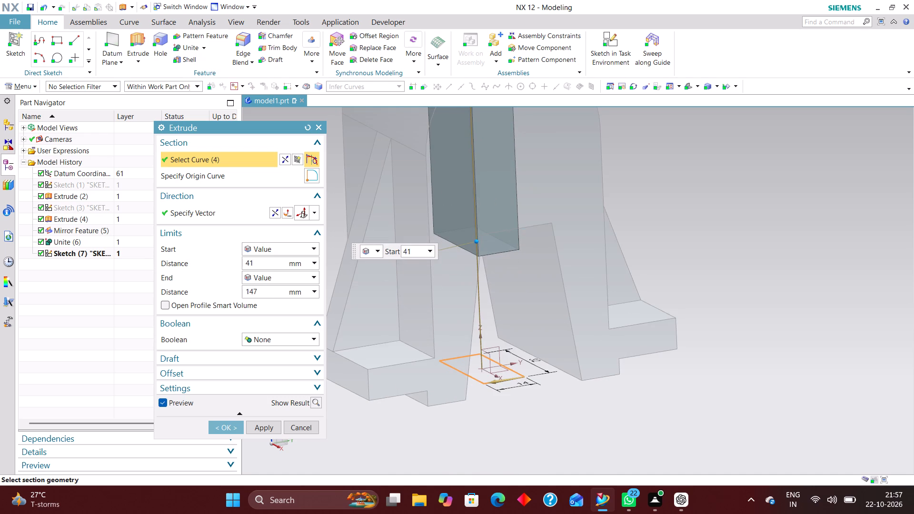
left_click_drag(500, 240, 503, 247)
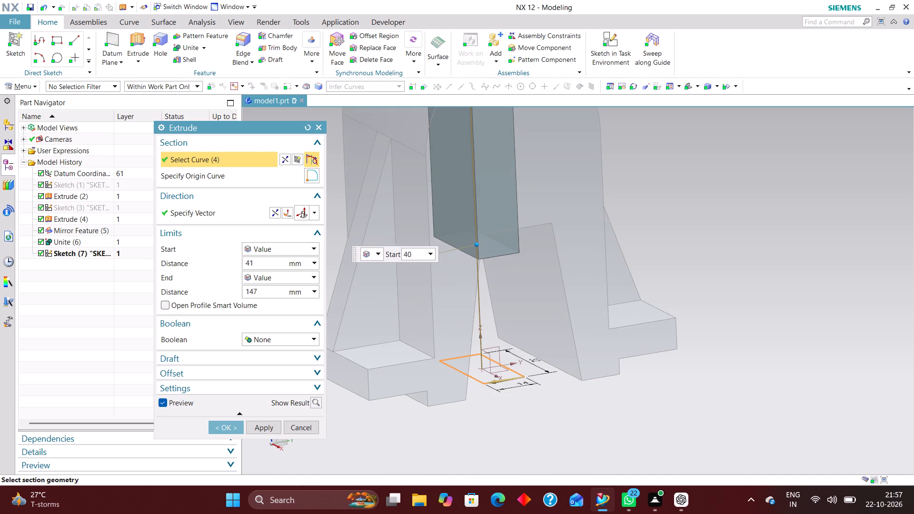
left_click_drag(503, 247, 505, 254)
left_click(262, 425)
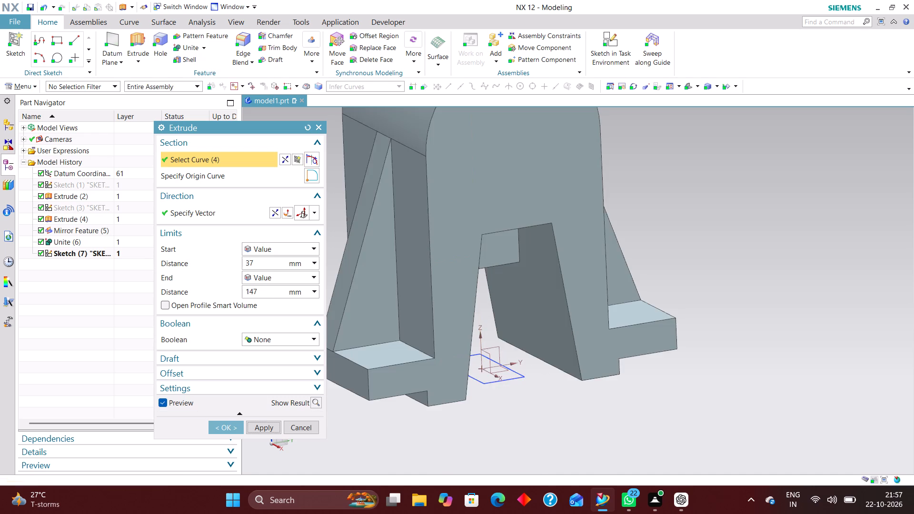
scroll(439, 410, "down", 4)
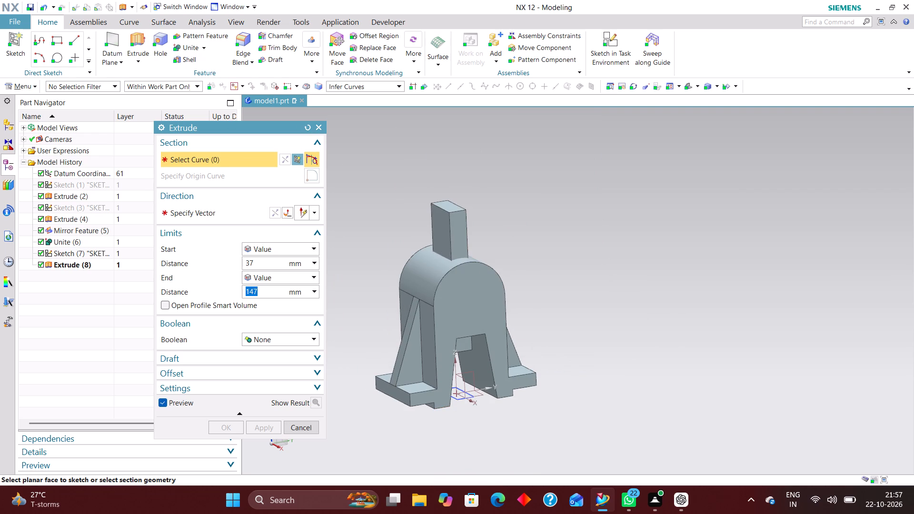
left_click(320, 134)
left_click(318, 126)
Subtract the extruded rectangular block from the arched bracket body to cut a slot through its top.
left_click(204, 50)
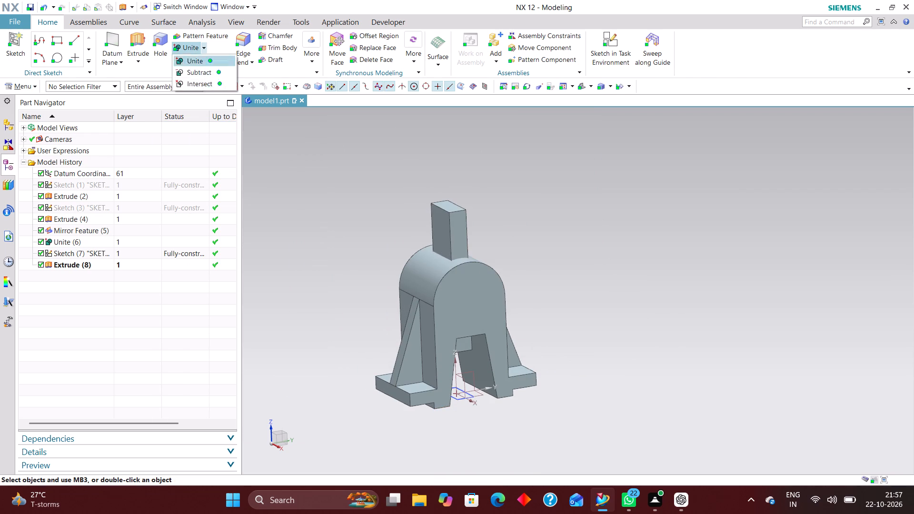
left_click(208, 69)
scroll(385, 273, "up", 3)
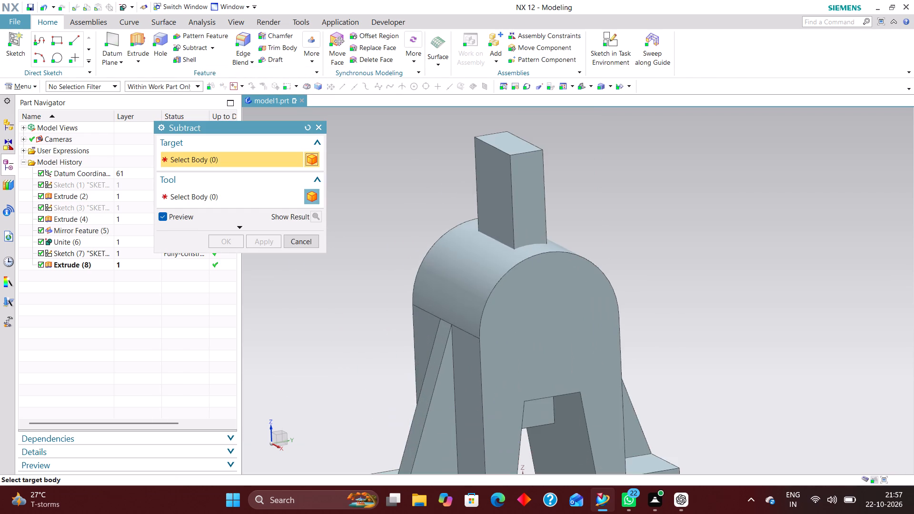
left_click(439, 286)
left_click(513, 151)
scroll(613, 217, "down", 2)
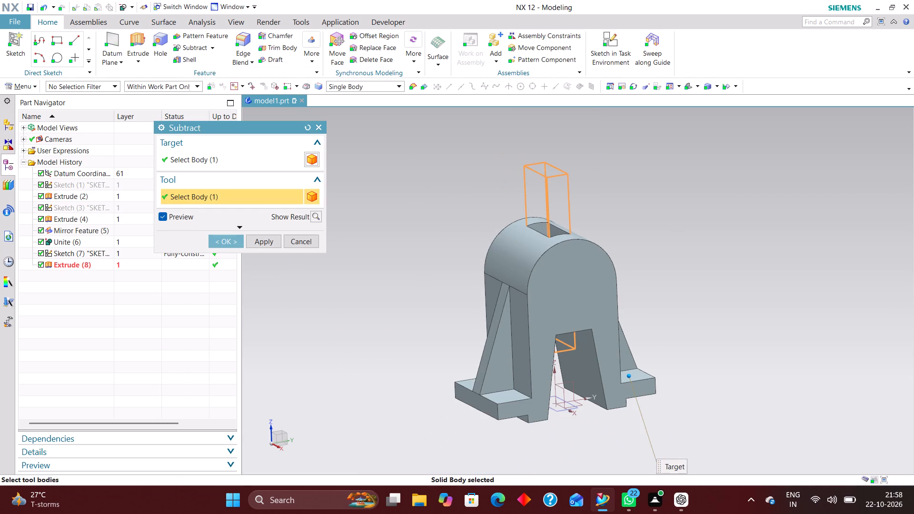
left_click(231, 243)
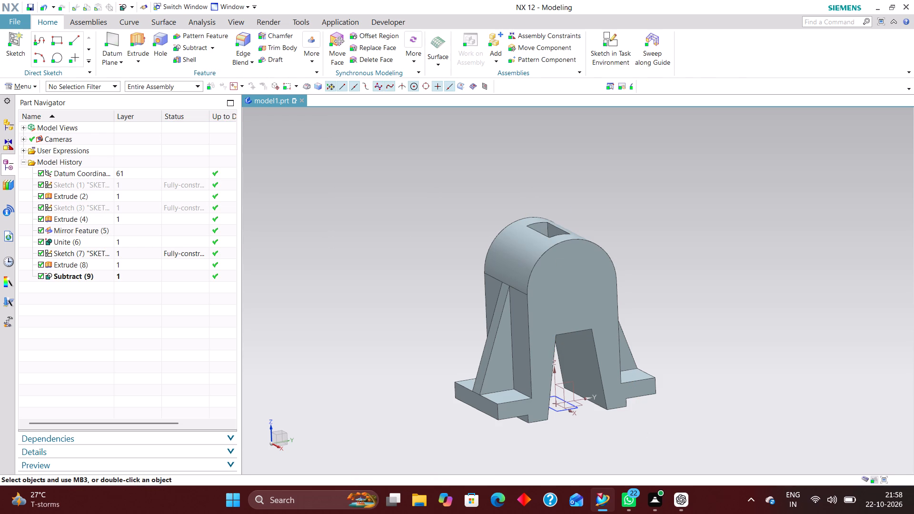
Create a simple 30 mm diameter through-body hole at the center of the arch's rounded front face.
left_click(161, 35)
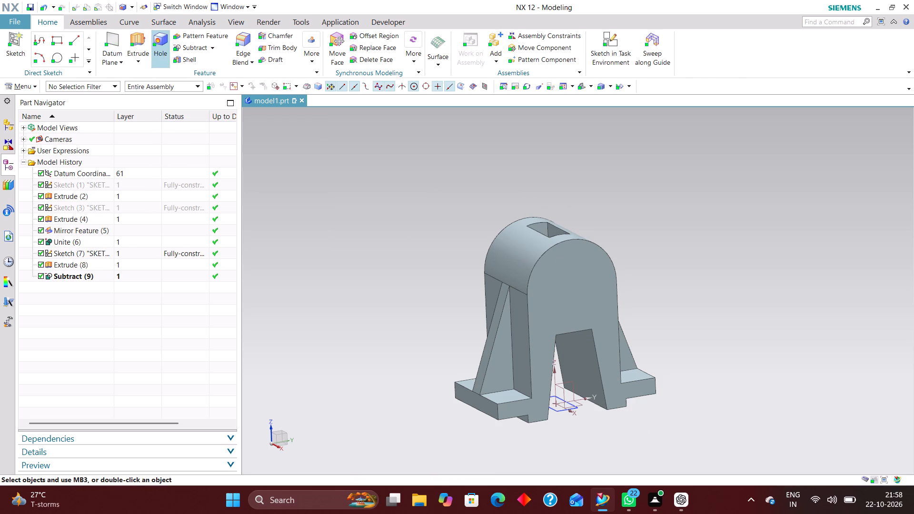
scroll(581, 250, "up", 3)
left_click(580, 236)
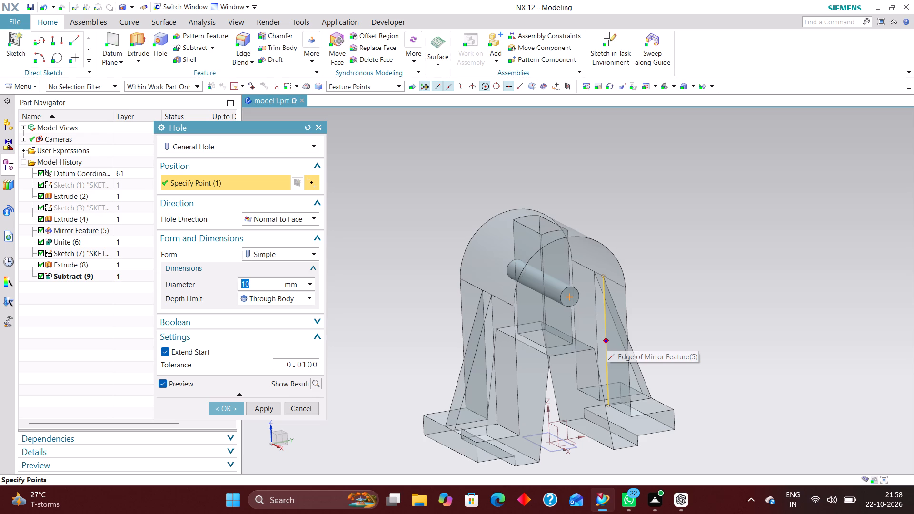
type("30")
key("Return")
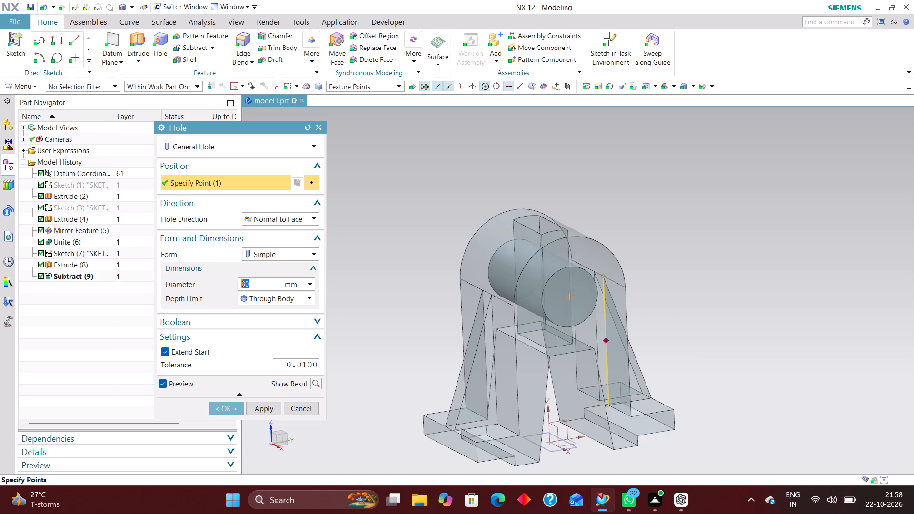
left_click(235, 408)
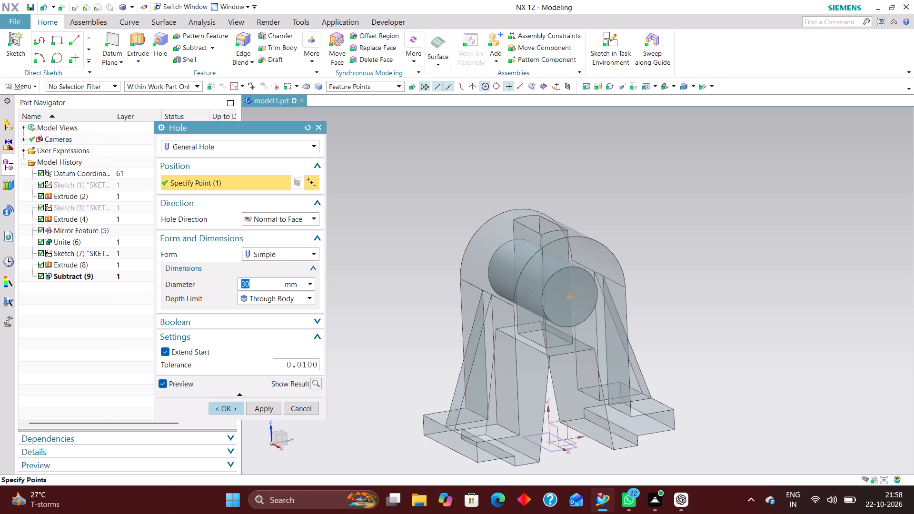
Raise the start distance of the rectangular slot extrusion to about 80 mm, keeping its end at 147 mm.
scroll(468, 267, "down", 2)
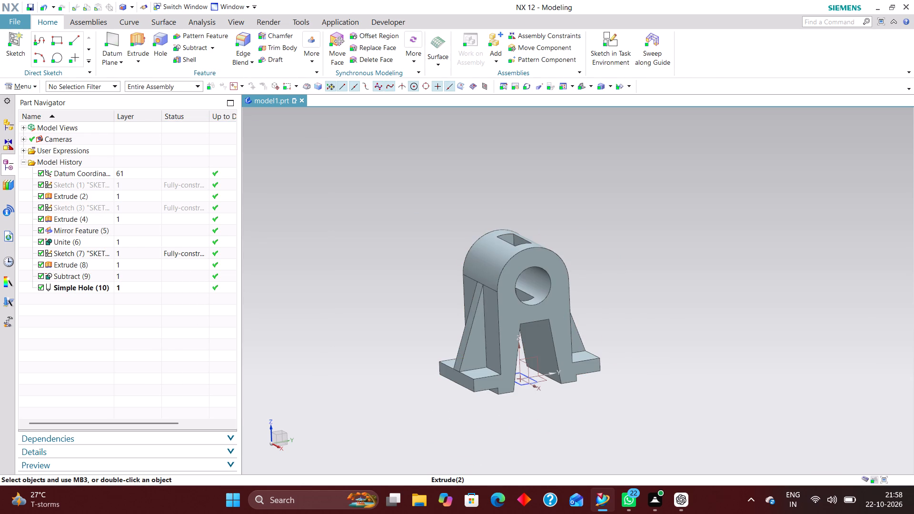
key("End")
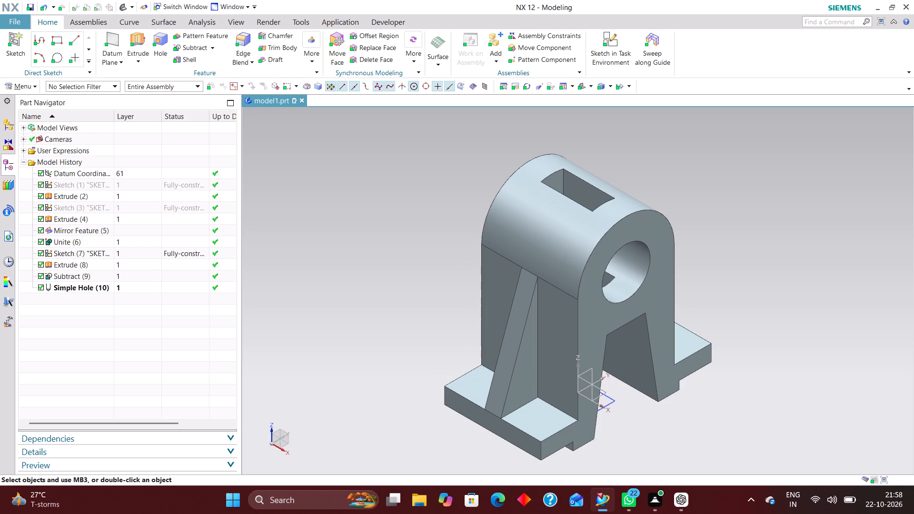
left_click(92, 263)
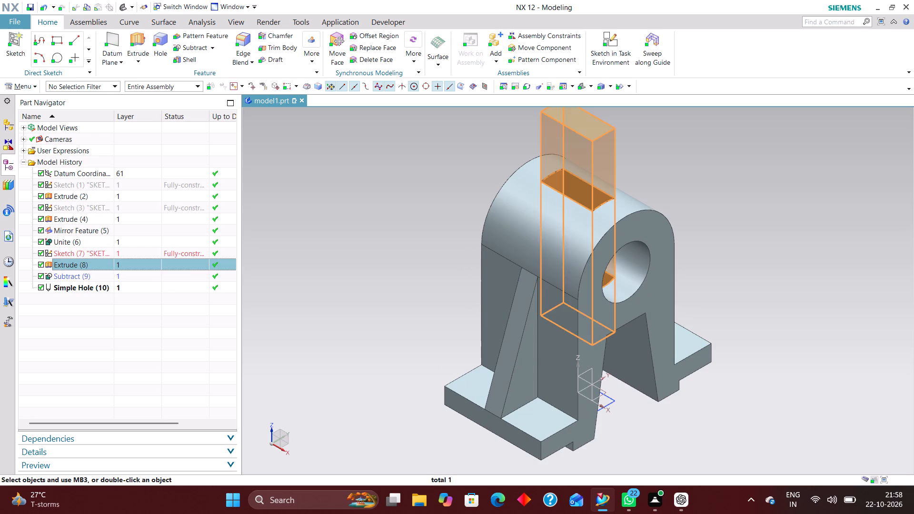
right_click(92, 263)
left_click(143, 48)
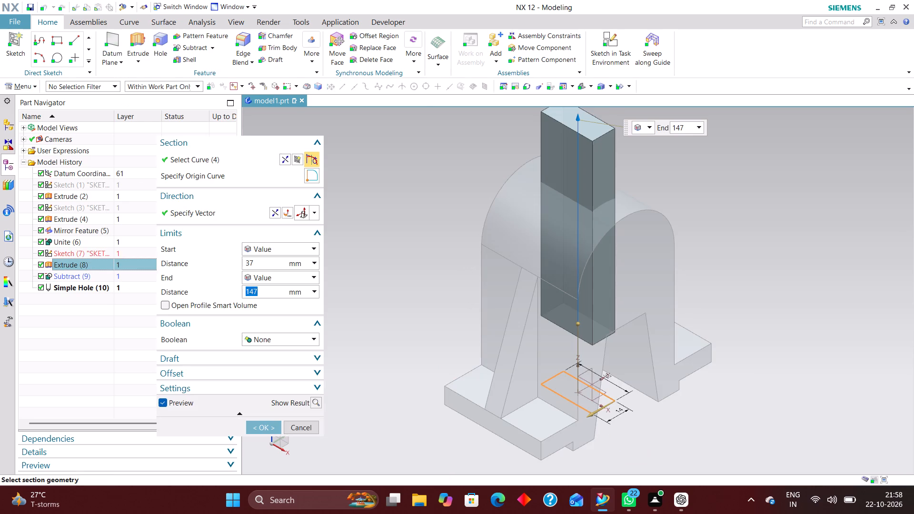
left_click_drag(580, 323, 585, 244)
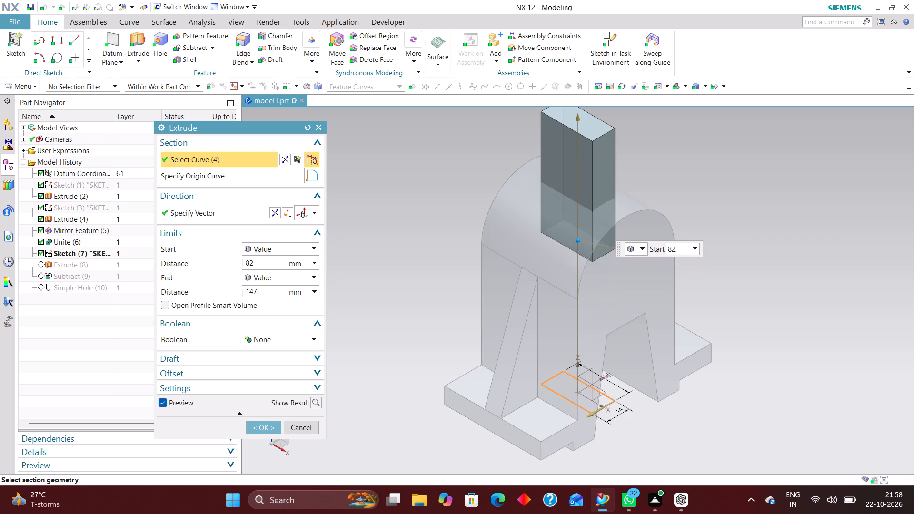
left_click_drag(585, 244, 586, 250)
left_click(275, 429)
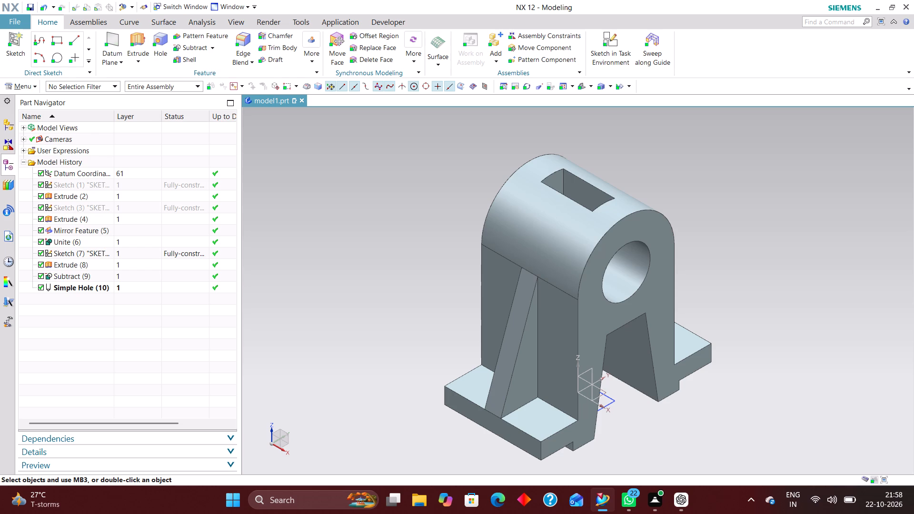
Begin another hole with a position sketch on the XY plane and place four points, one on each half of both side flanges.
left_click(155, 40)
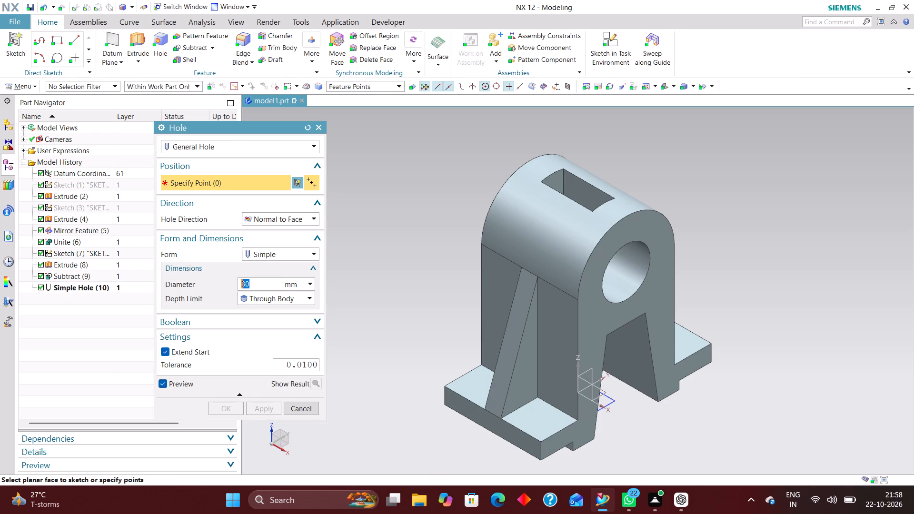
scroll(610, 413, "up", 4)
middle_click_drag(626, 434, 607, 417)
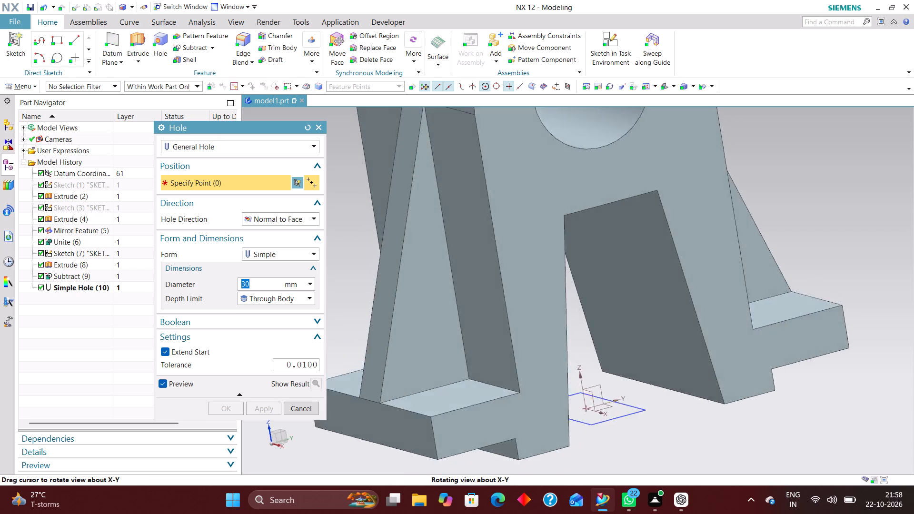
middle_click_drag(607, 417, 587, 422)
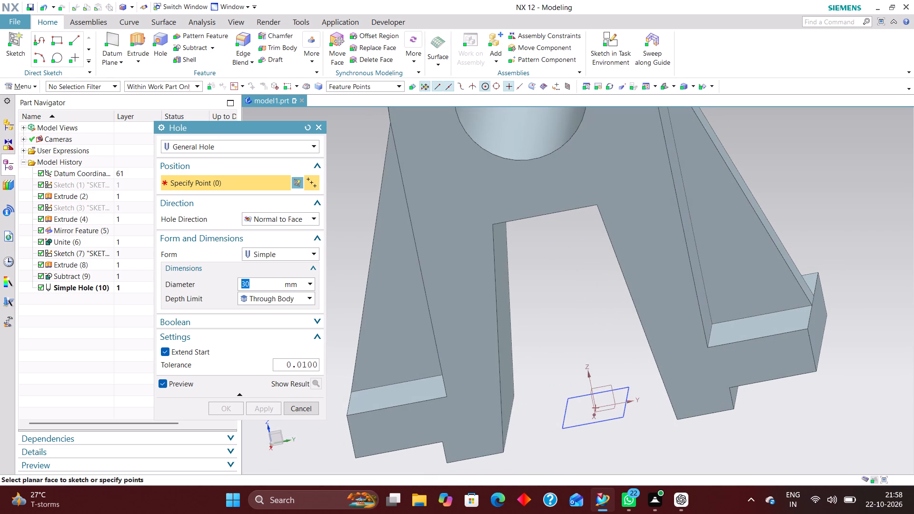
scroll(602, 426, "up", 5)
left_click(596, 372)
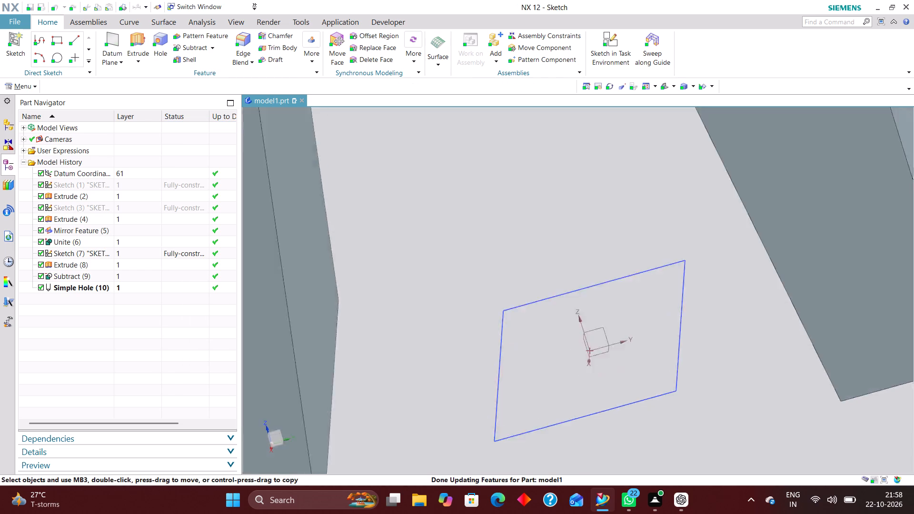
scroll(548, 336, "down", 11)
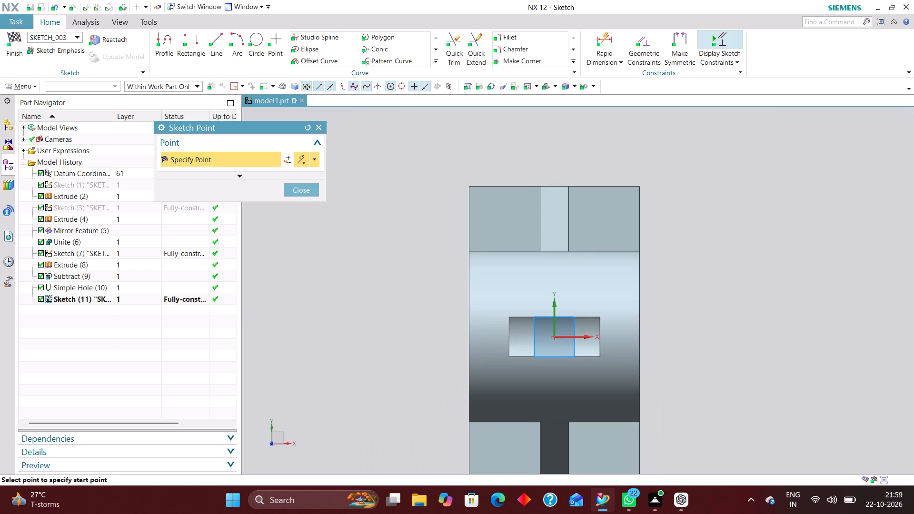
left_click(606, 221)
left_click(504, 224)
scroll(517, 203, "down", 3)
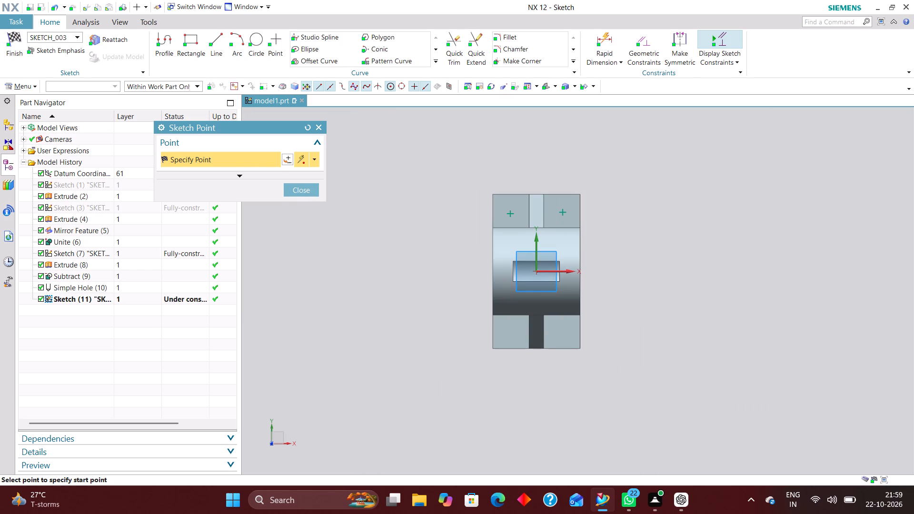
left_click(512, 334)
left_click(565, 332)
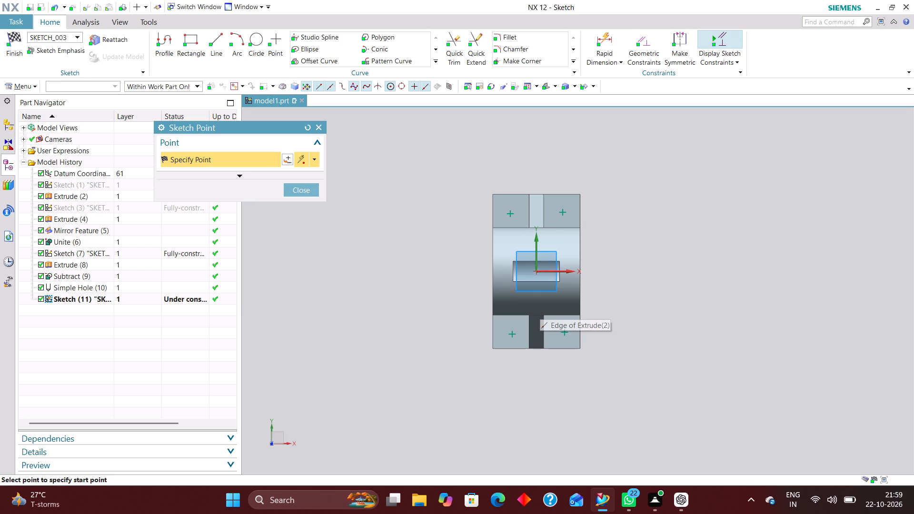
Dimension the Y spacing between the two hole points on the +X side as 85 mm.
left_click(606, 34)
left_click(563, 212)
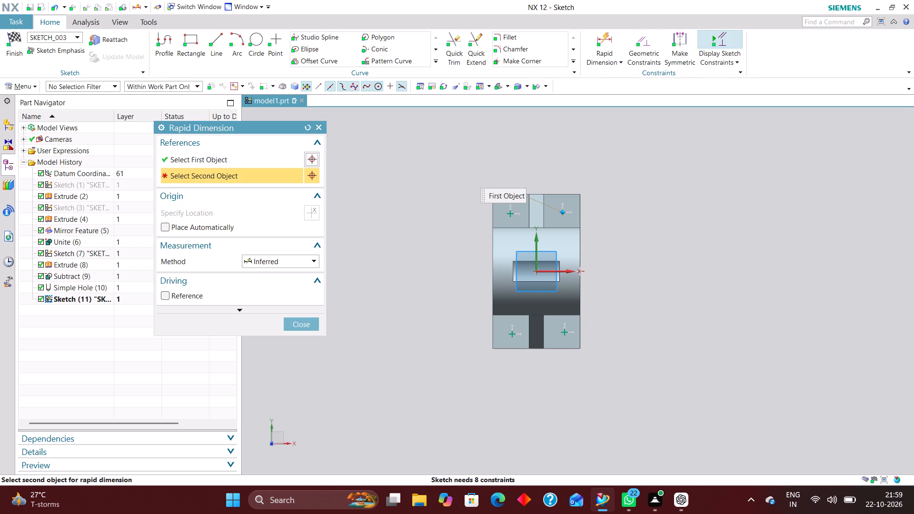
left_click(565, 333)
left_click(639, 267)
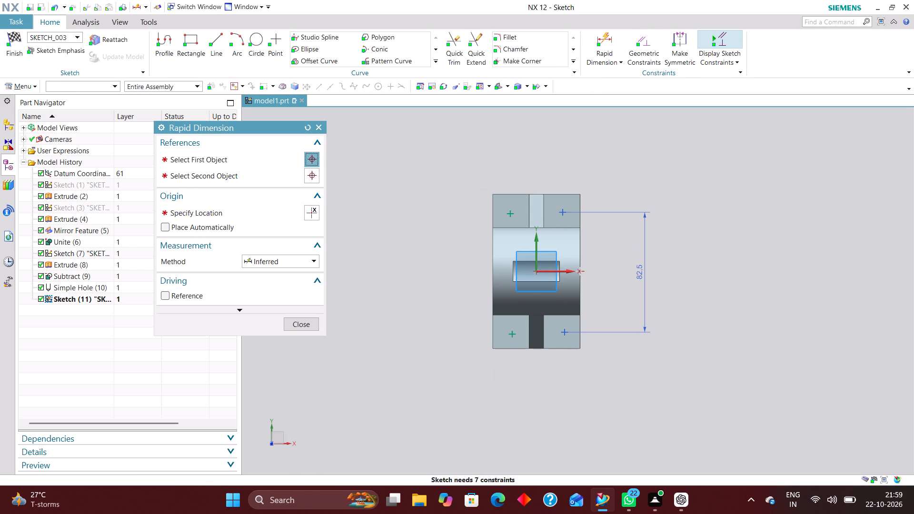
type("85")
key("Return")
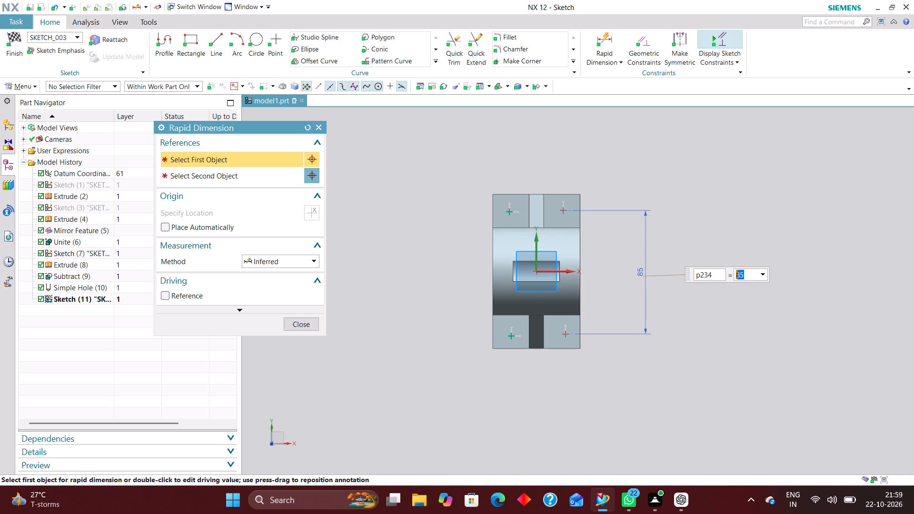
Make the two +X hole points symmetric about the X axis.
left_click(678, 37)
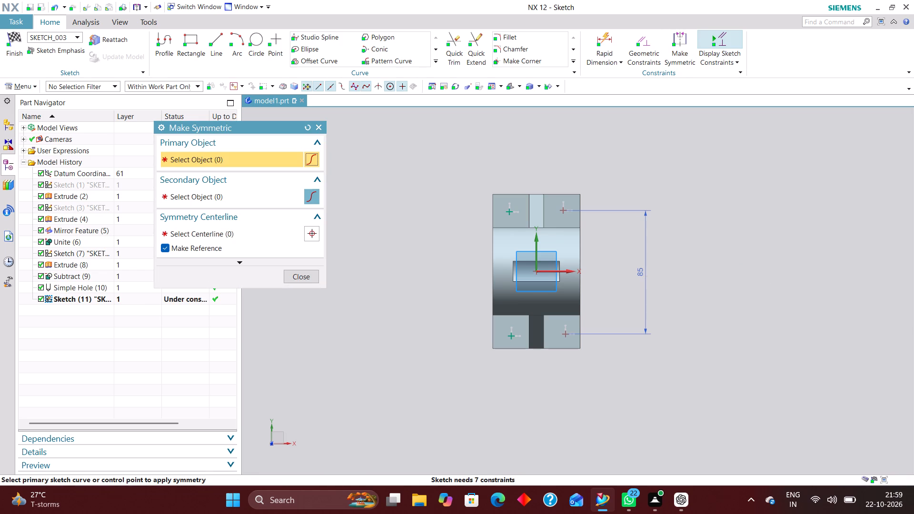
left_click(563, 209)
left_click(566, 335)
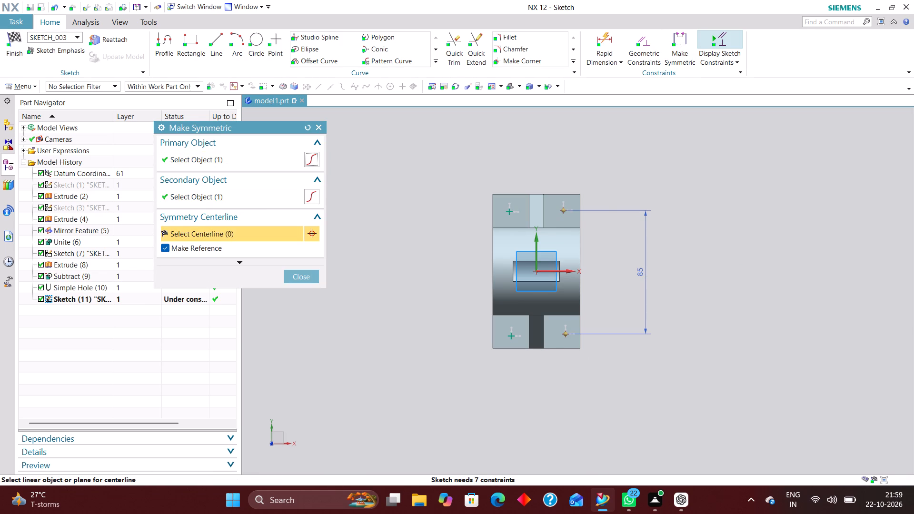
left_click(566, 272)
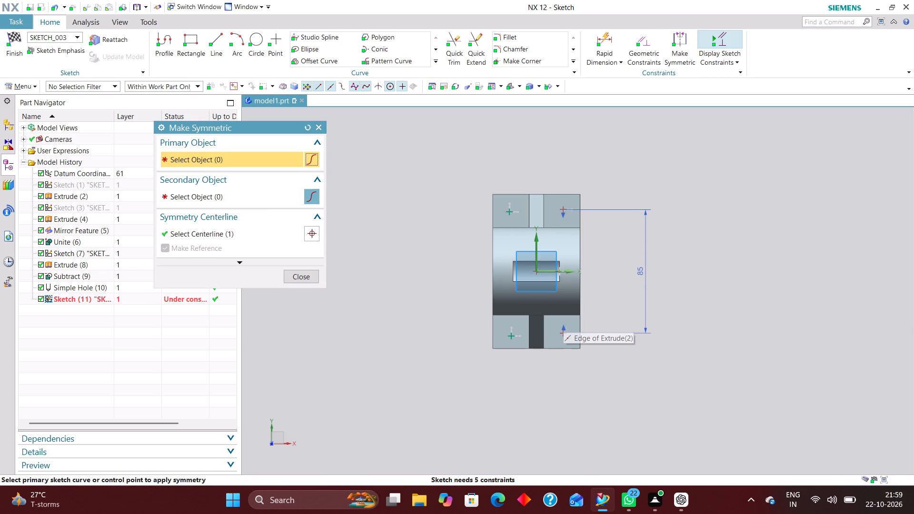
Dimension the X spacing between the two hole points on the -Y flange as 34 mm.
left_click(609, 41)
left_click(511, 334)
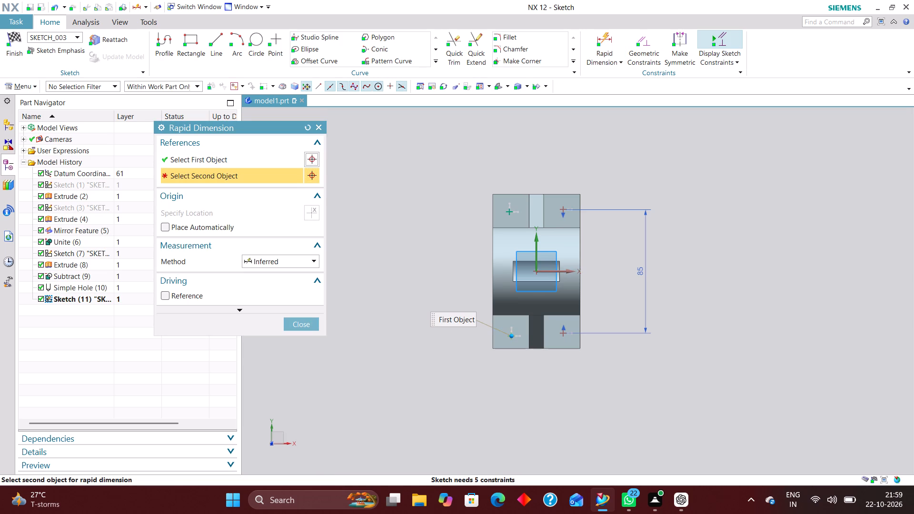
left_click(562, 331)
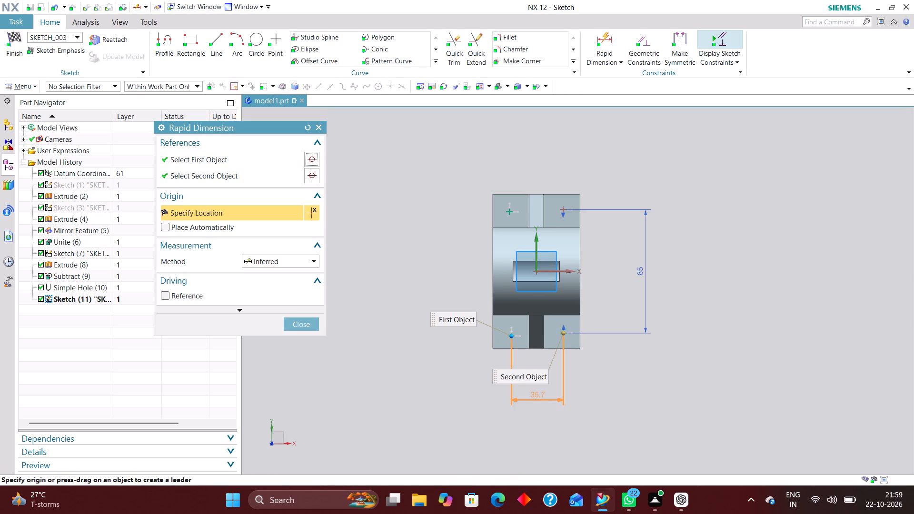
left_click(536, 395)
type("34")
key("Return")
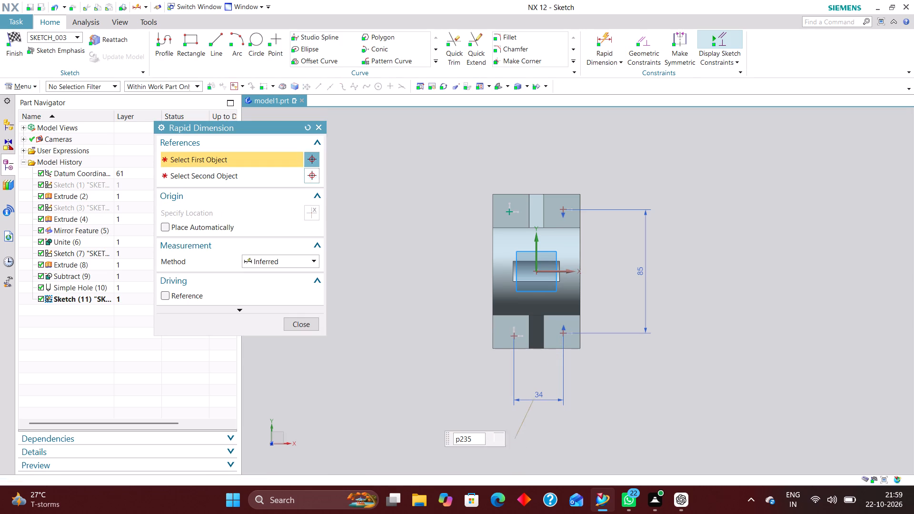
Make the two hole points on the -Y flange symmetric about the Y axis.
left_click(684, 40)
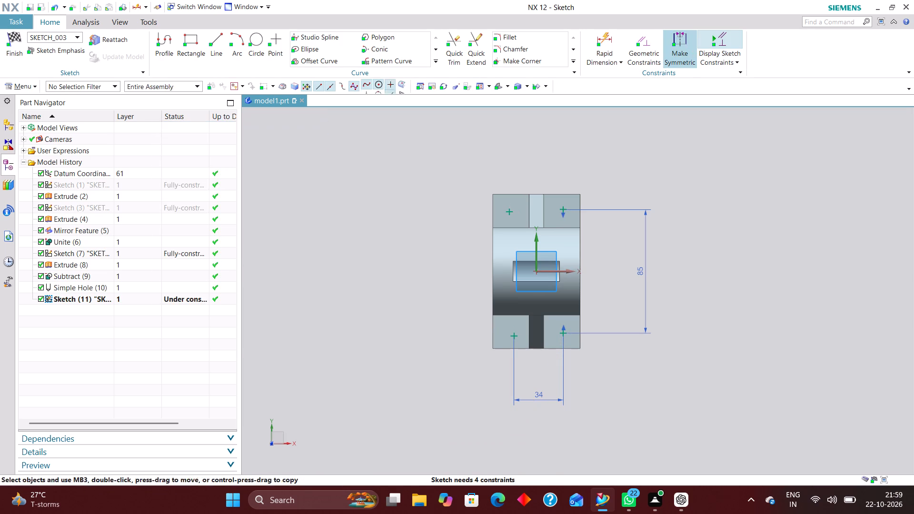
left_click(512, 338)
left_click(564, 333)
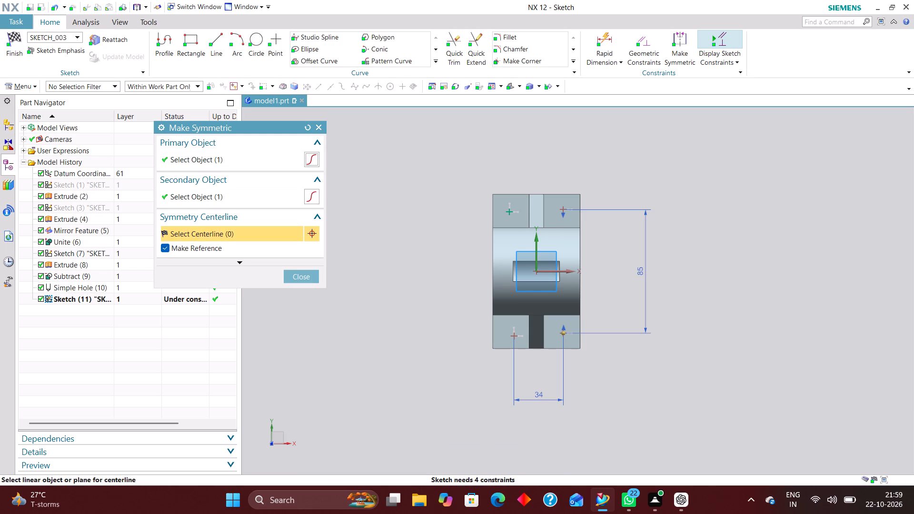
left_click(537, 242)
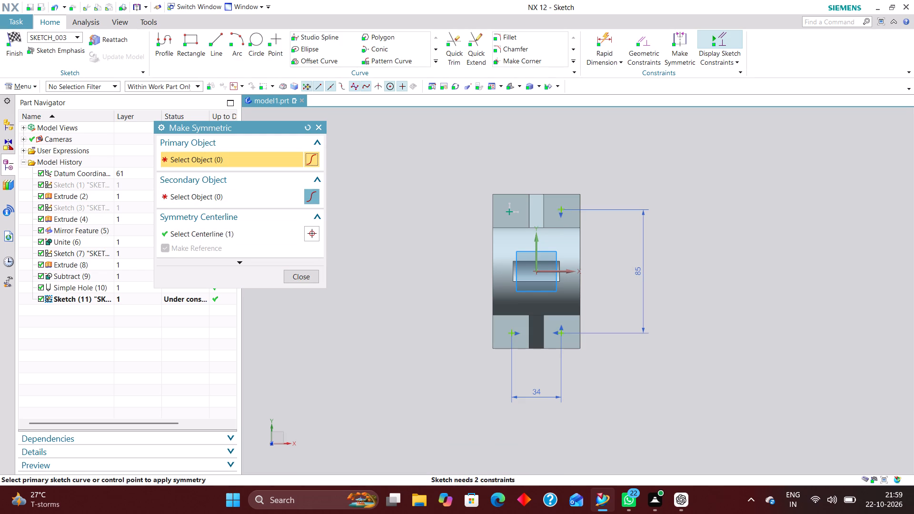
Apply a vertical alignment constraint between the two hole points on the -X side.
left_click(652, 43)
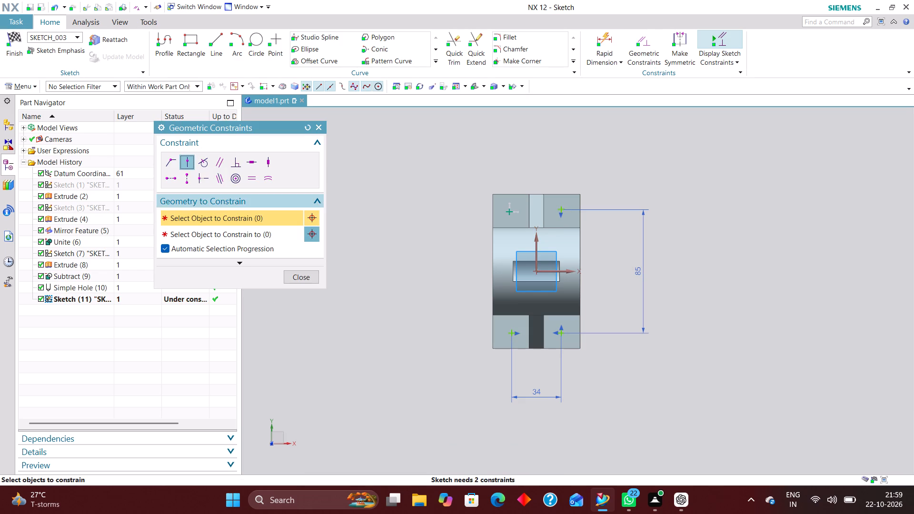
left_click(190, 180)
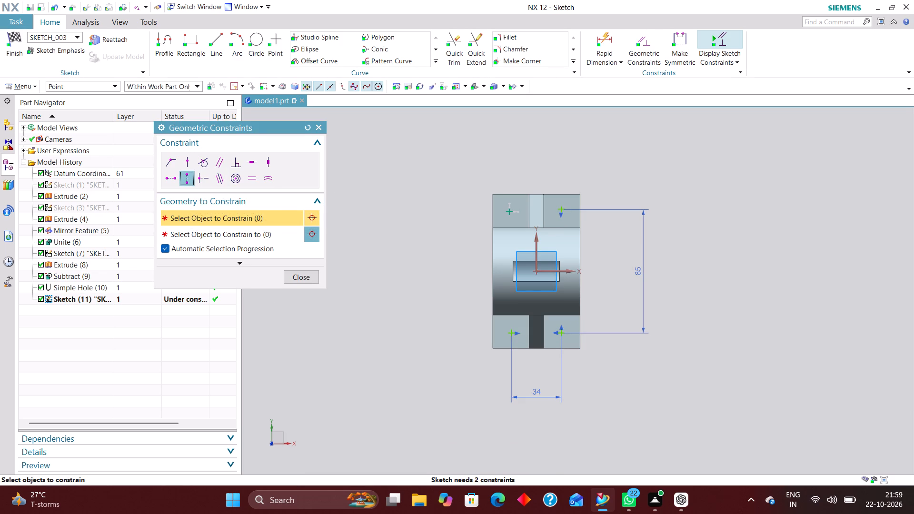
left_click(511, 332)
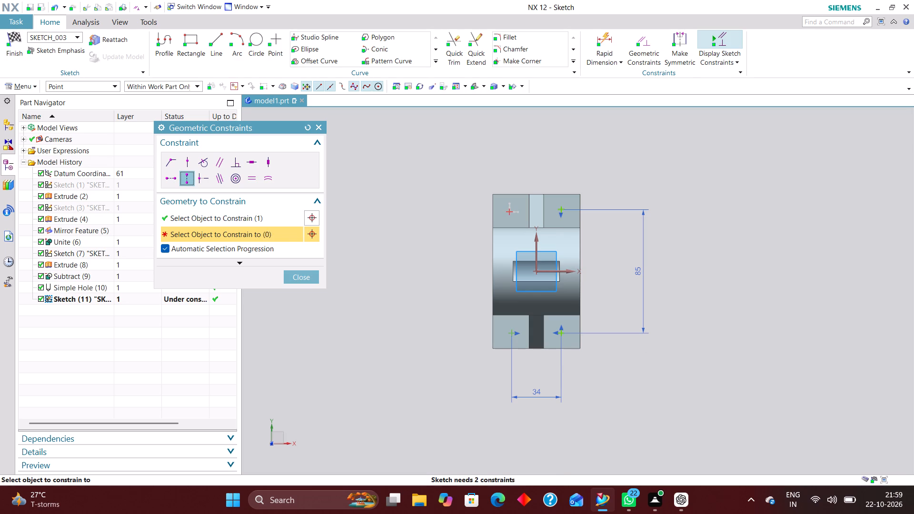
left_click(509, 212)
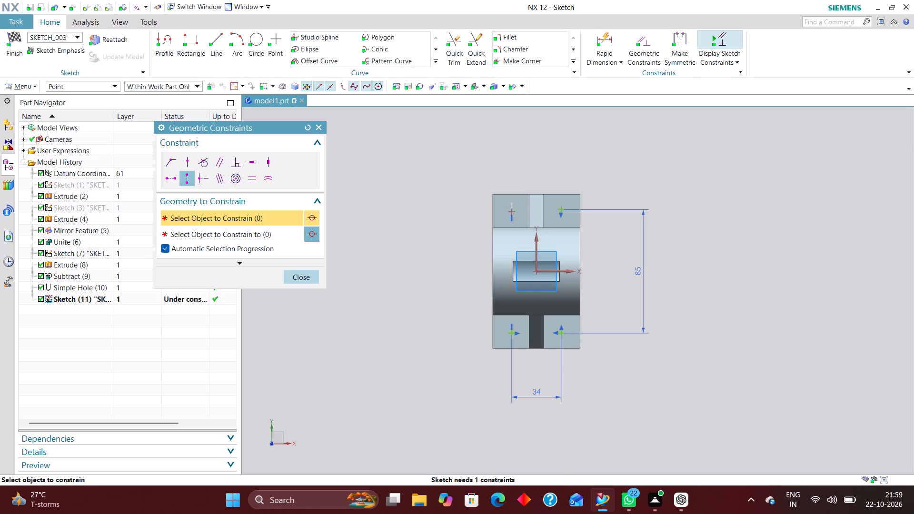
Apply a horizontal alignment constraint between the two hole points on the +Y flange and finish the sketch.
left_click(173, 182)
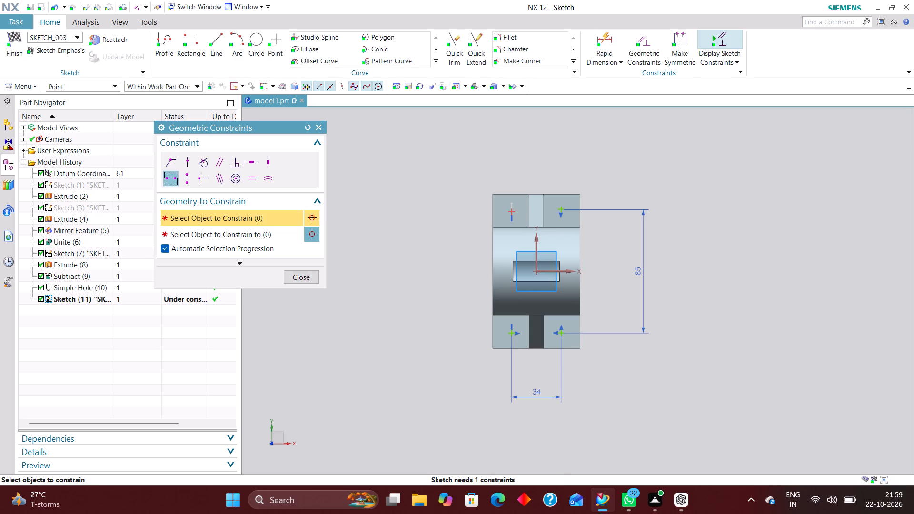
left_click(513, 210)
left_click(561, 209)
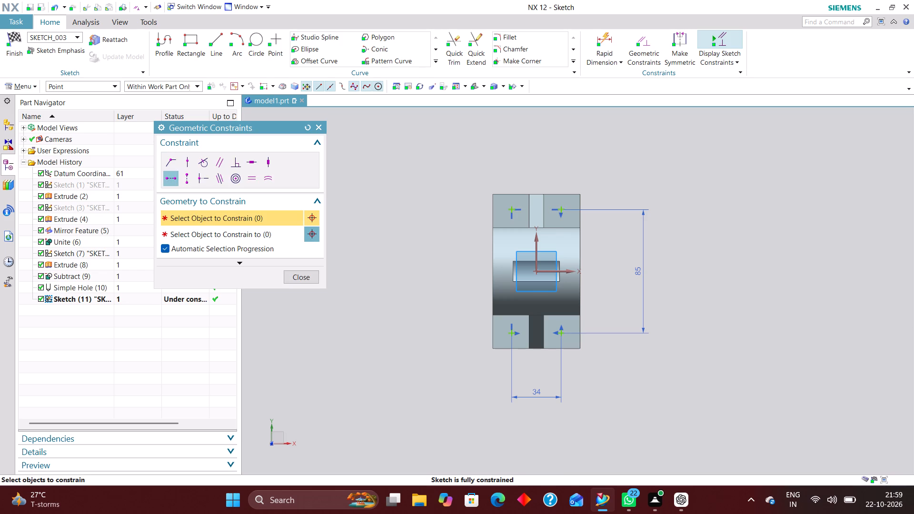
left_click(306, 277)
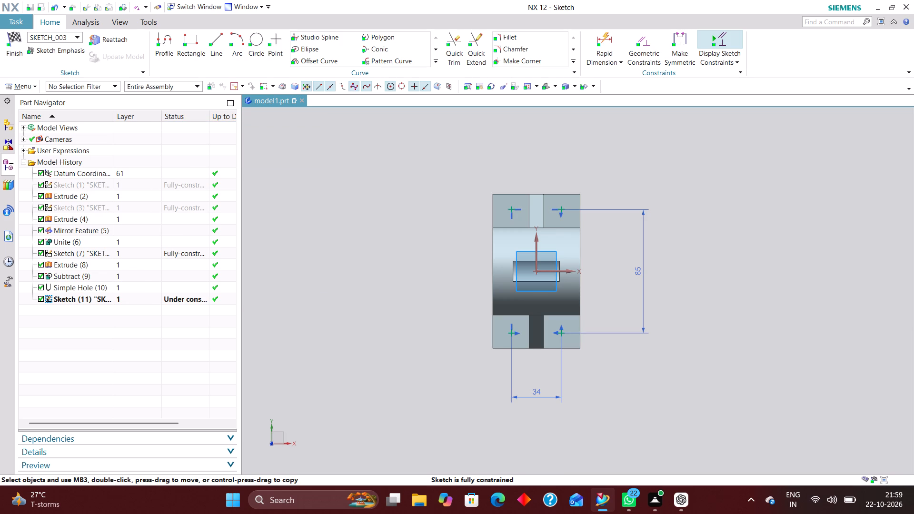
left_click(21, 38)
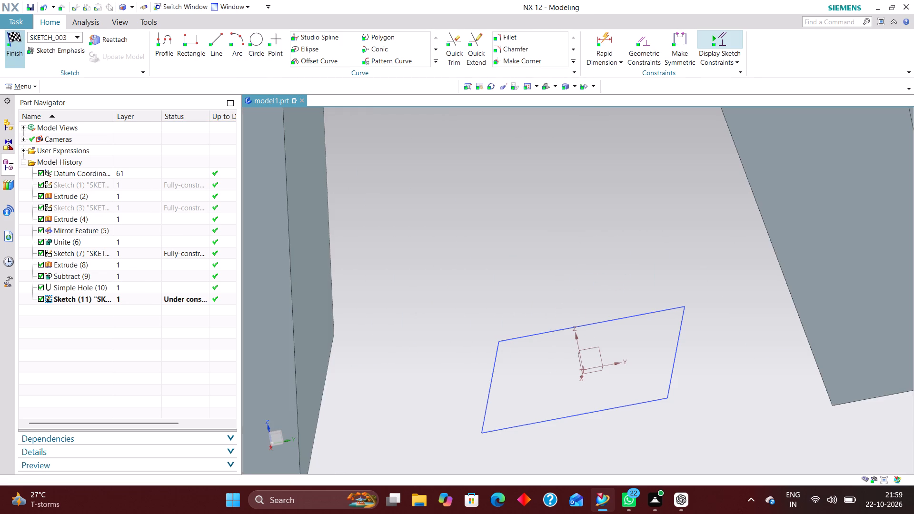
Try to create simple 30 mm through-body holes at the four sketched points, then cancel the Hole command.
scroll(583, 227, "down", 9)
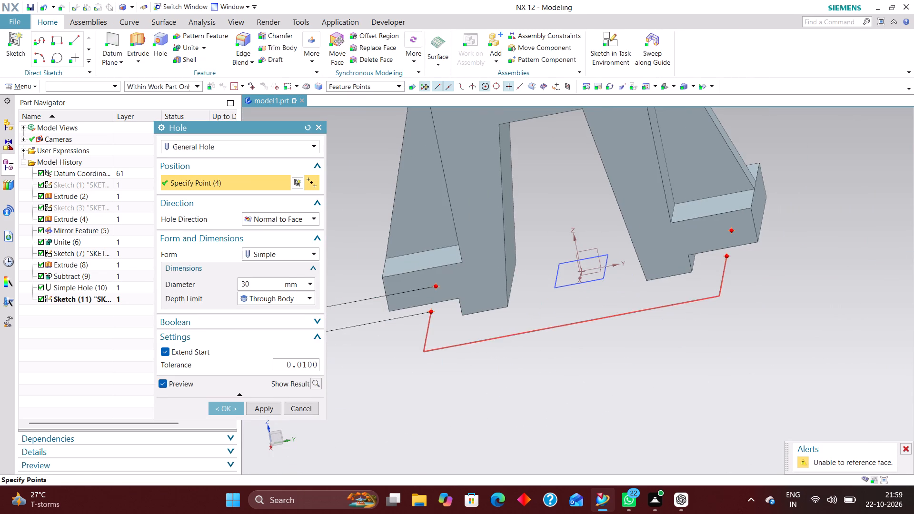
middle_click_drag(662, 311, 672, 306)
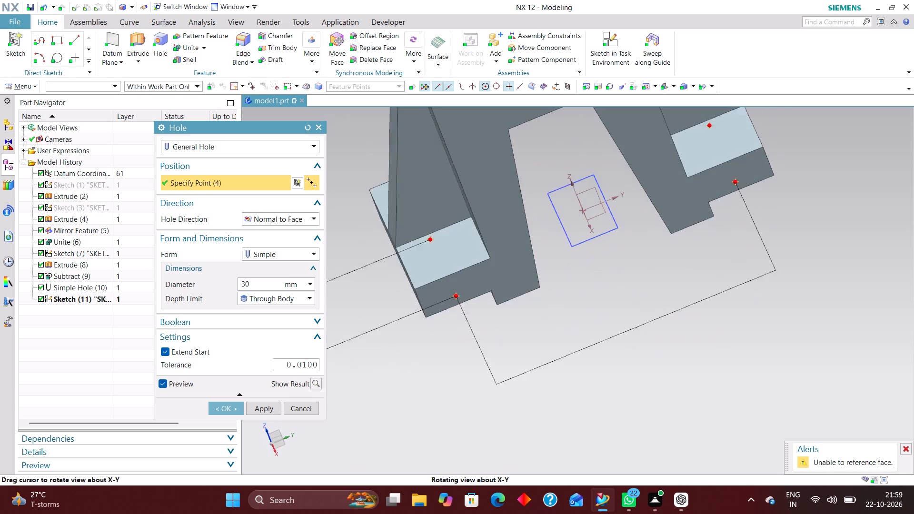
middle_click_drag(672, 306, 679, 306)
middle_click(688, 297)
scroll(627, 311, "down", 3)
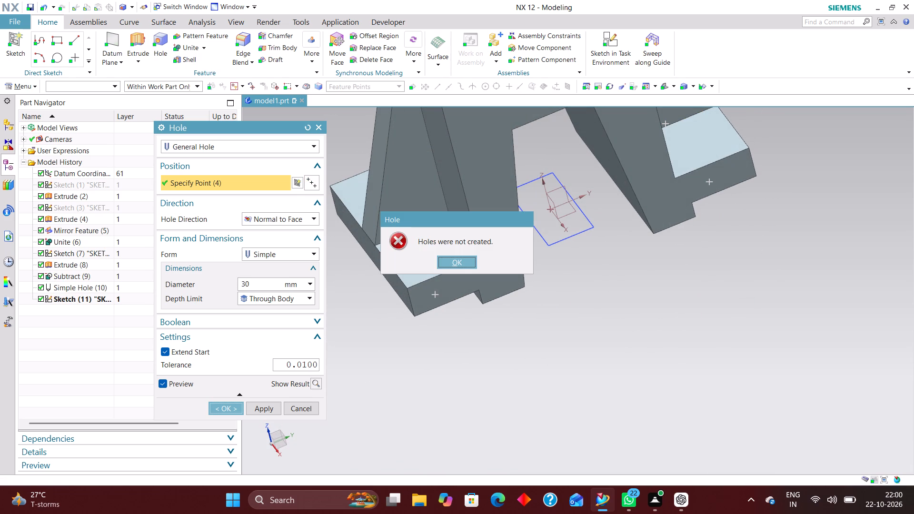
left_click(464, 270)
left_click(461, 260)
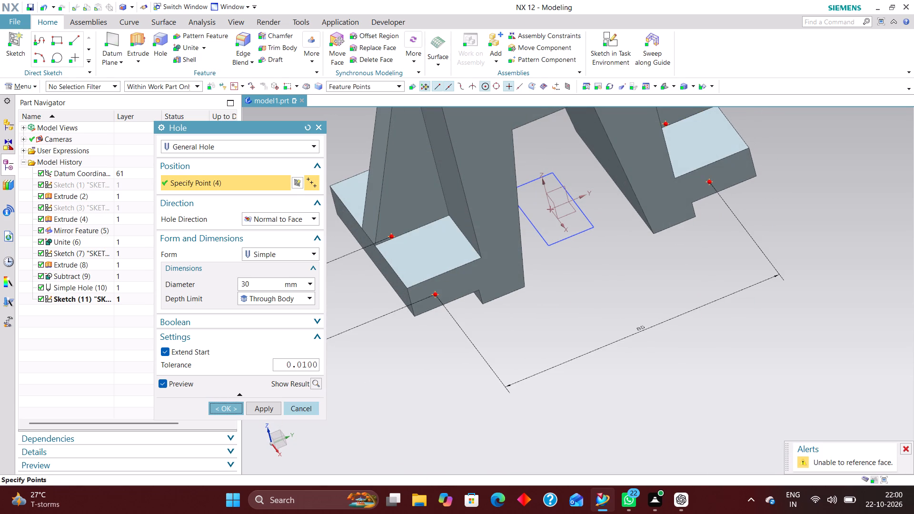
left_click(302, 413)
Restart the Hole command on the -Y flange's top face and place four sketch points, two over each flange.
left_click(547, 257)
scroll(454, 329, "down", 4)
scroll(494, 326, "up", 1)
middle_click_drag(494, 326, 501, 310)
middle_click_drag(514, 310, 531, 312)
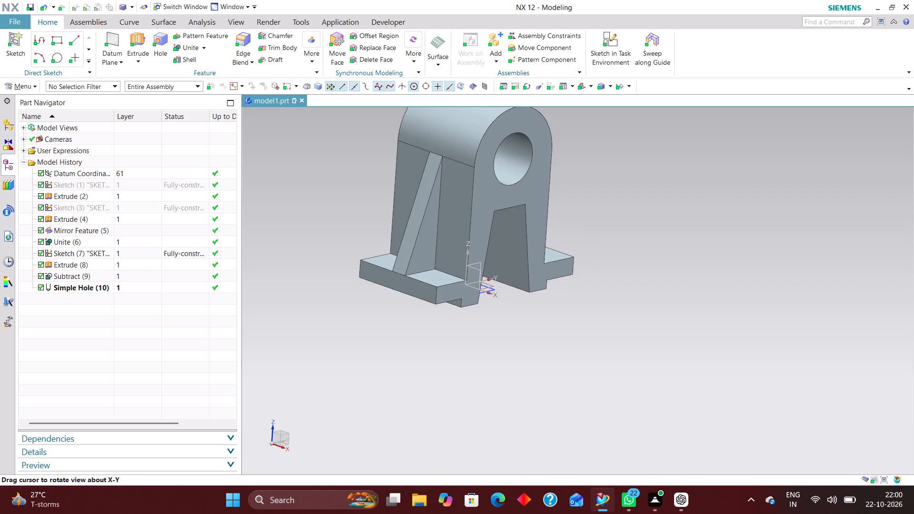
scroll(504, 341, "down", 2)
scroll(473, 312, "up", 2)
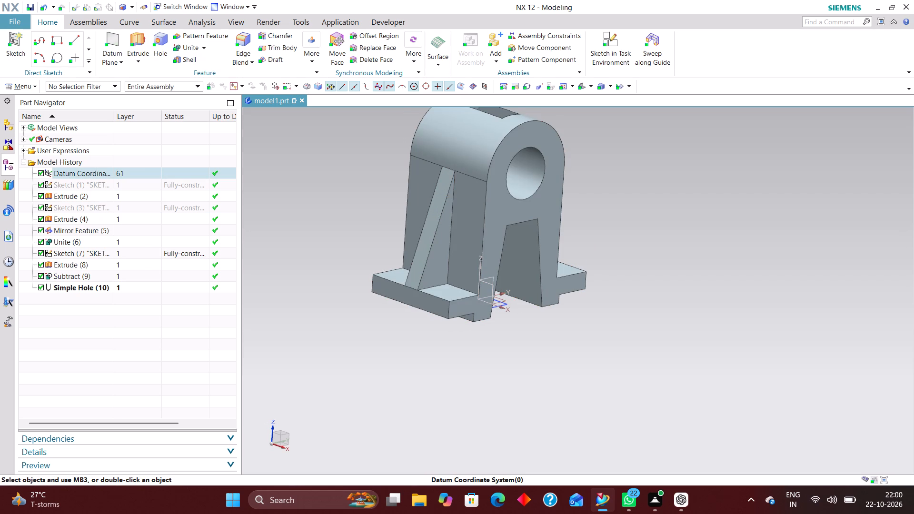
left_click(158, 34)
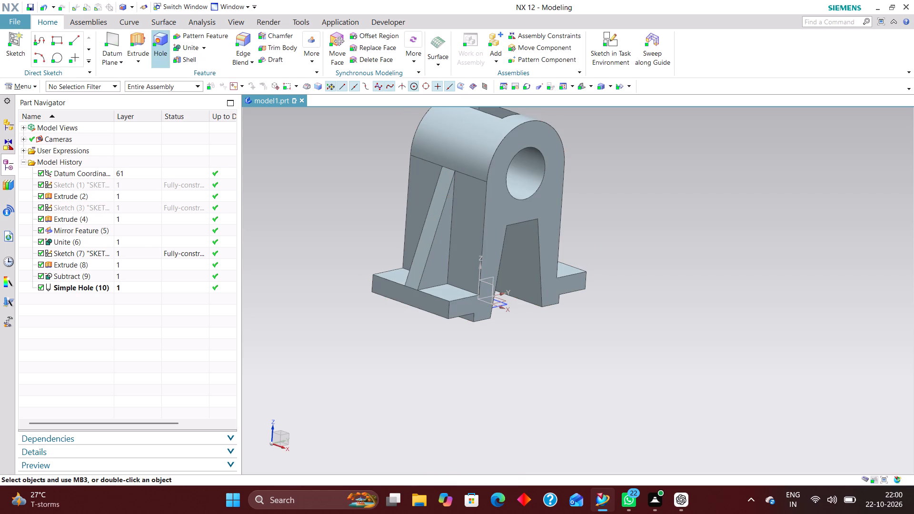
middle_click_drag(396, 355, 424, 366)
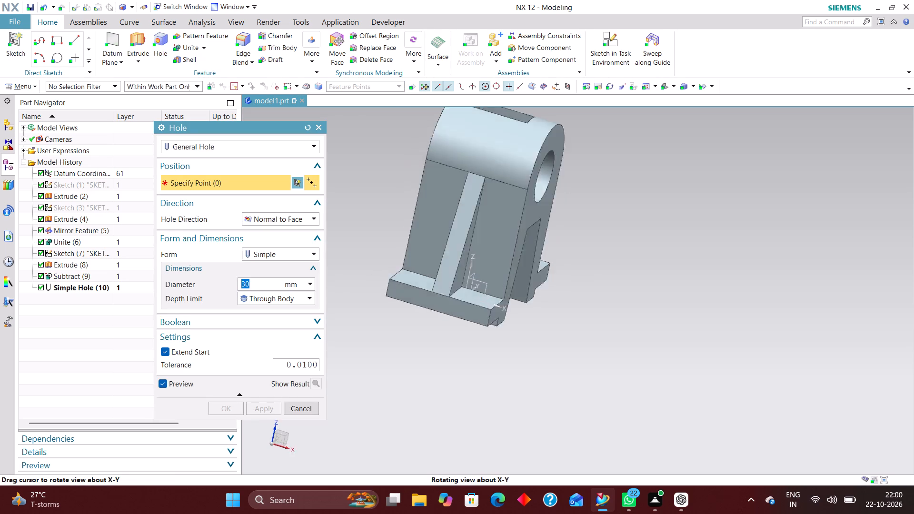
middle_click_drag(424, 366, 431, 414)
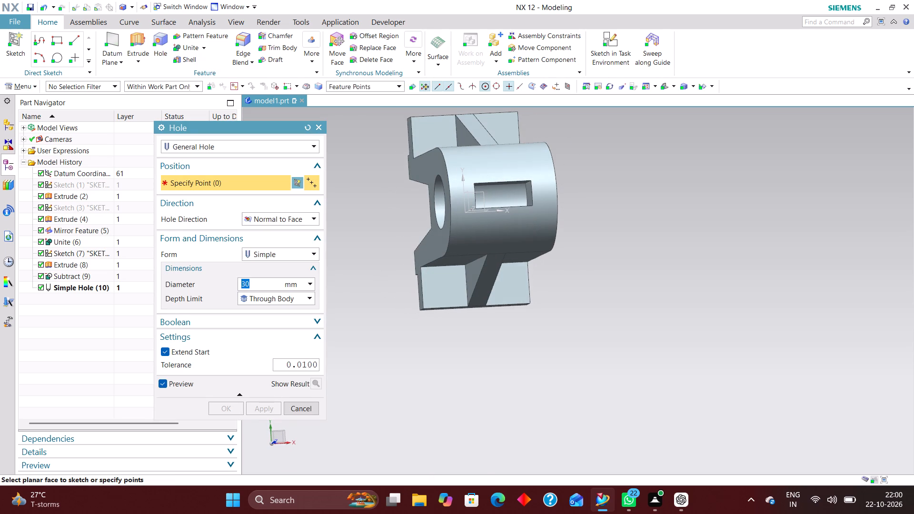
left_click(514, 294)
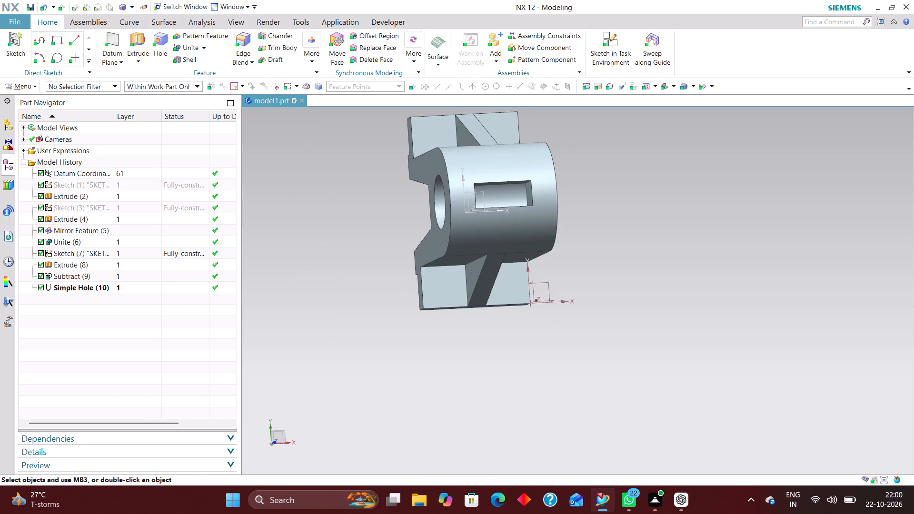
left_click(488, 273)
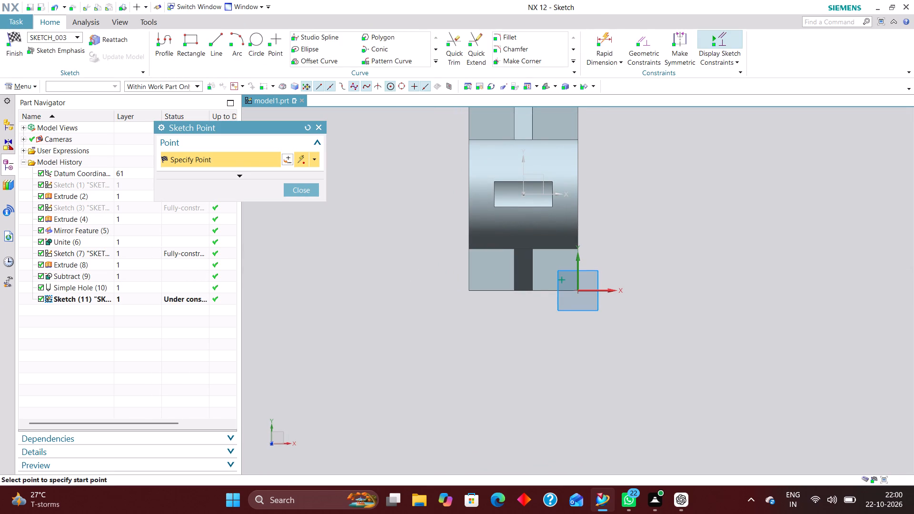
scroll(503, 400, "down", 1)
left_click(547, 176)
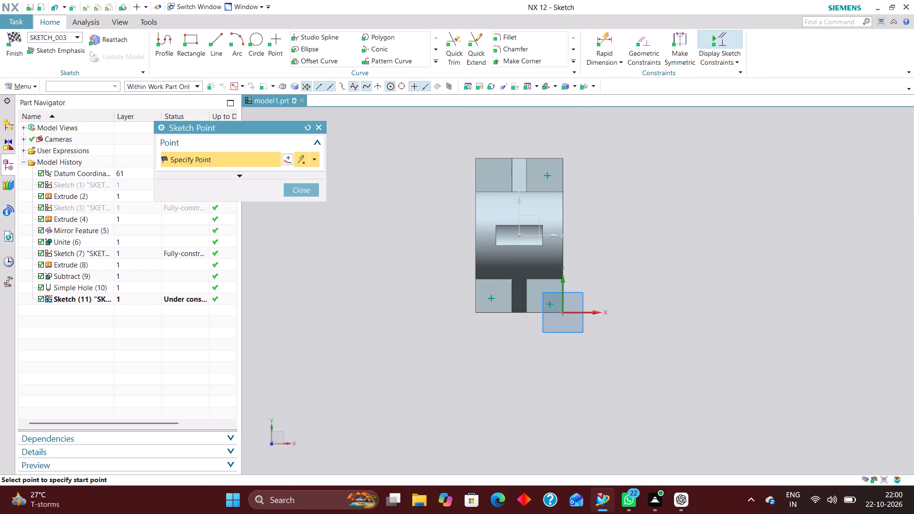
left_click(498, 174)
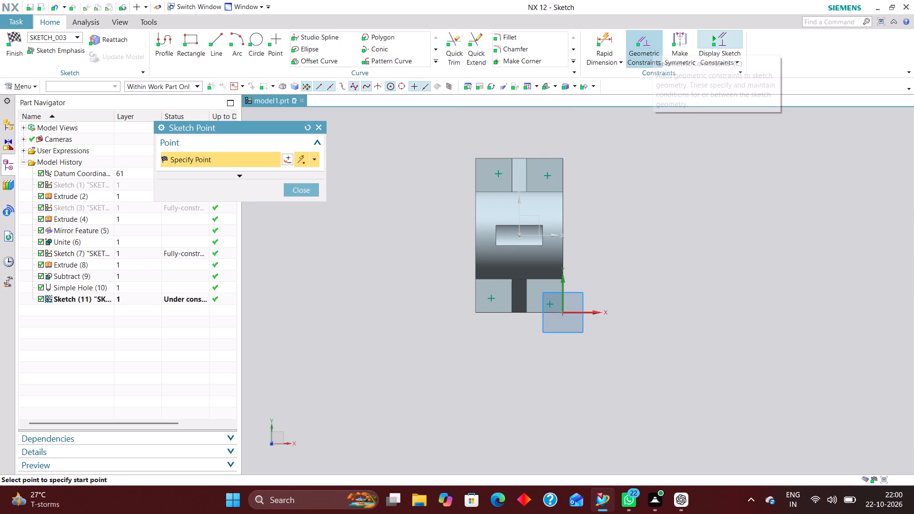
Make the two +X hole points symmetric about the X axis.
left_click(675, 38)
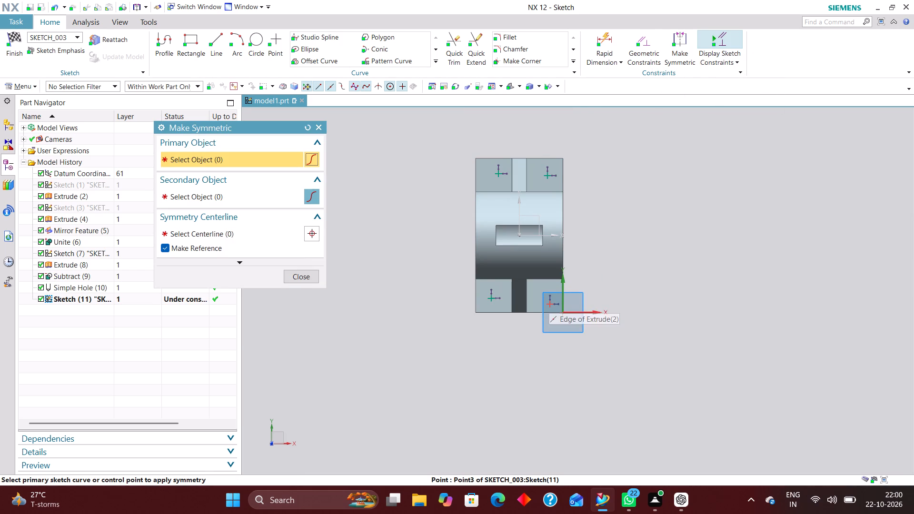
left_click(550, 302)
left_click(548, 176)
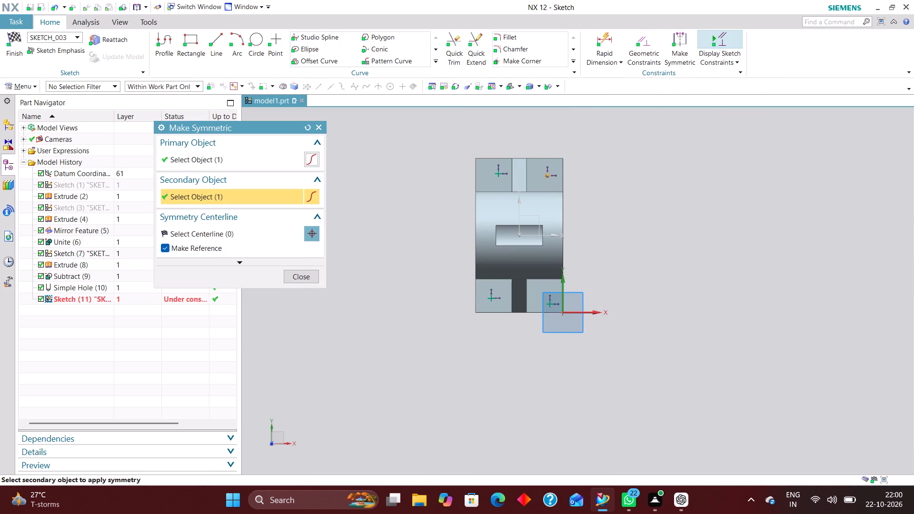
left_click(546, 233)
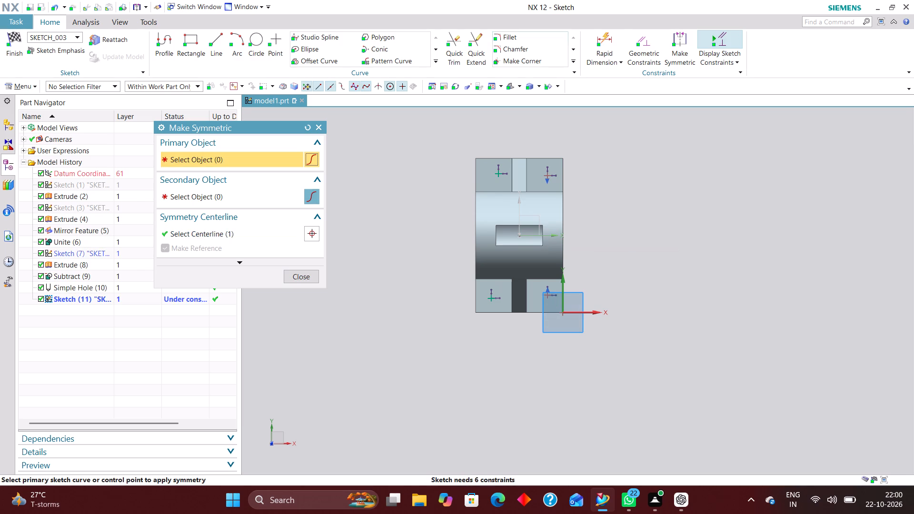
Dimension the Y spacing between the two +X hole points as 85 mm.
left_click(603, 39)
left_click(546, 175)
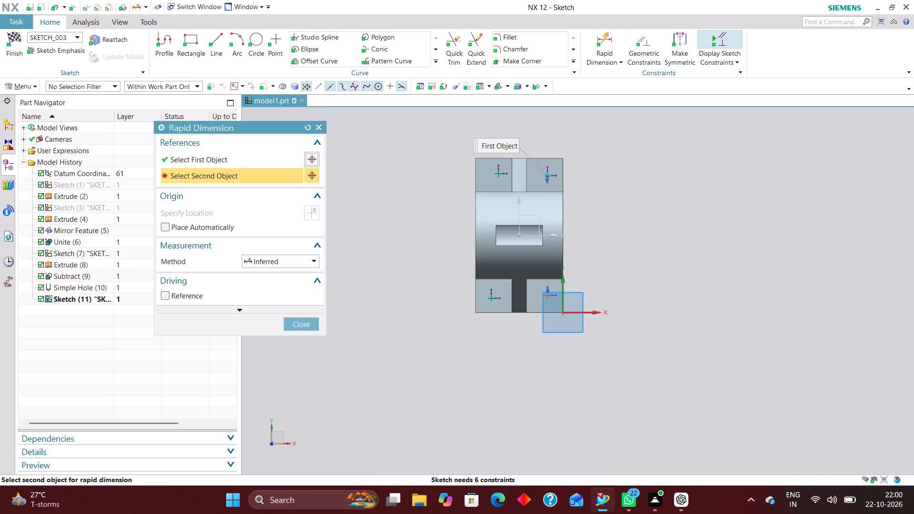
left_click(547, 295)
left_click(605, 237)
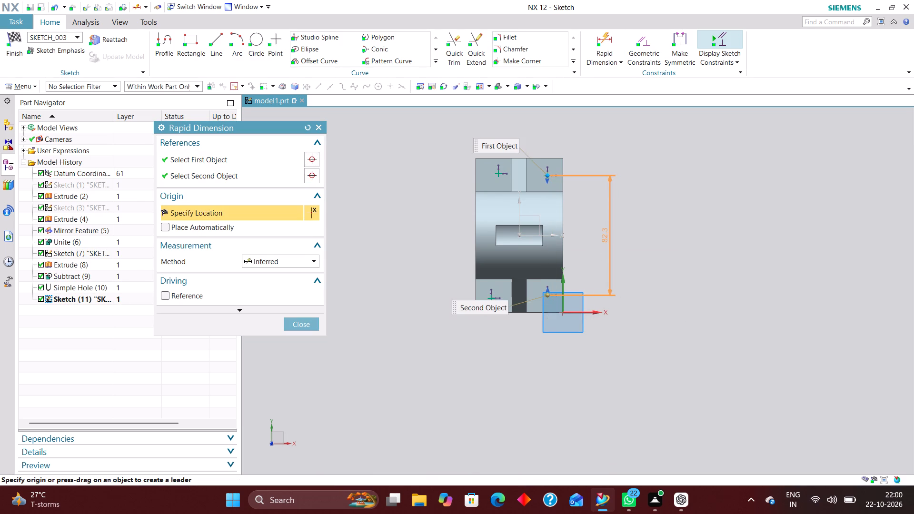
type("85")
key("Return")
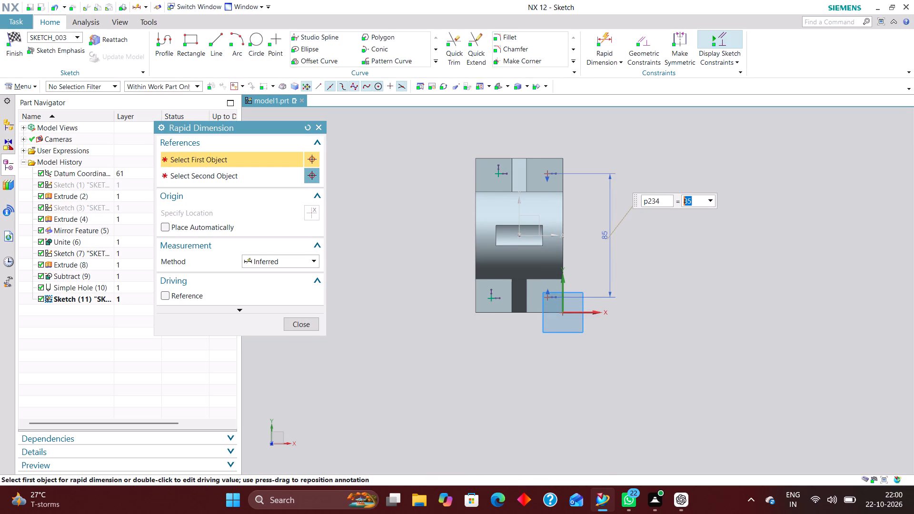
Dimension the X spacing between the two hole points on the -Y flange as 34 mm.
left_click(549, 295)
left_click(488, 300)
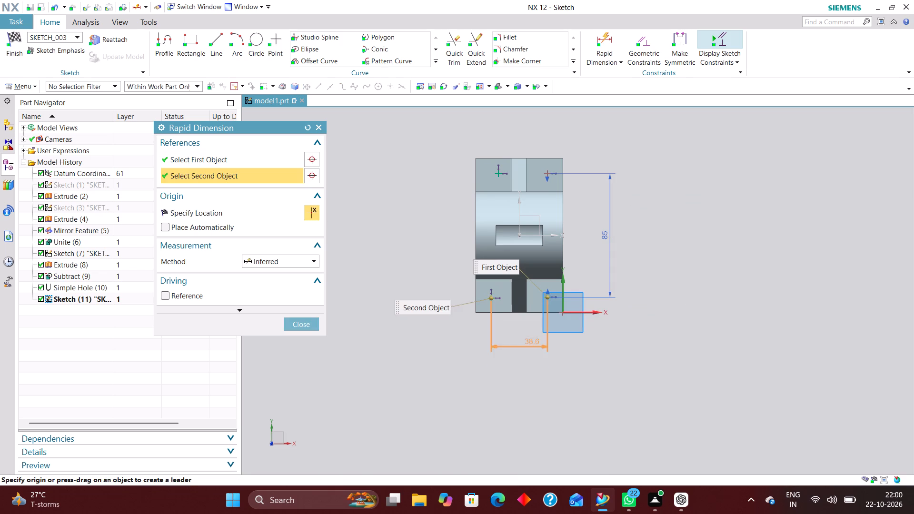
left_click(521, 362)
type("34")
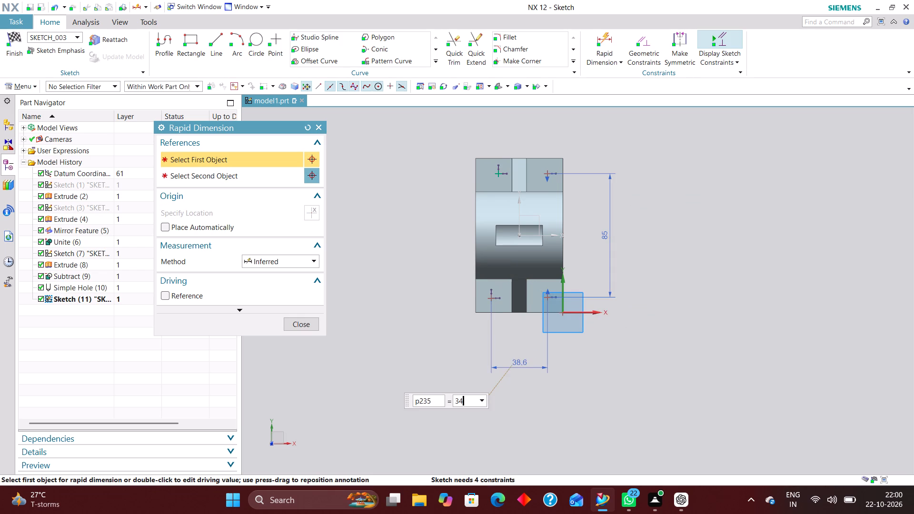
key("Return")
Make the two hole points on the -Y flange symmetric about the Y axis.
left_click(685, 40)
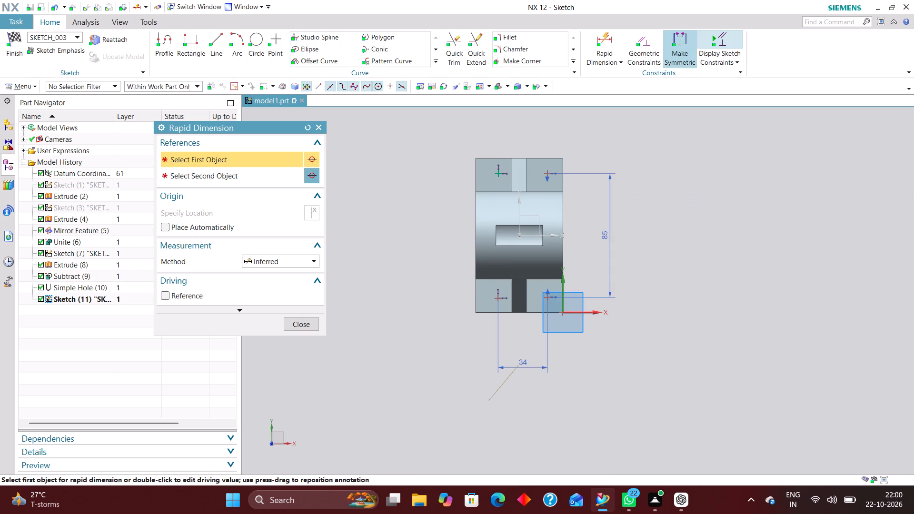
left_click(498, 298)
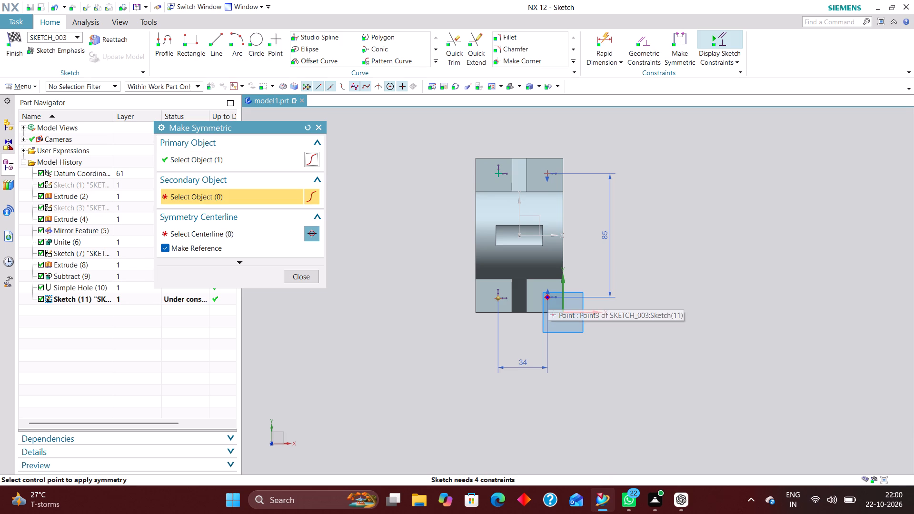
left_click(549, 297)
left_click(517, 207)
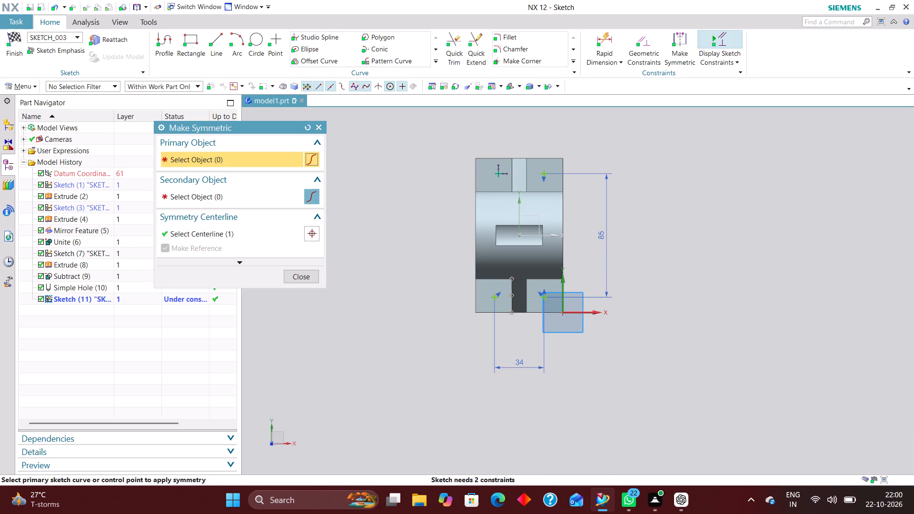
left_click(311, 276)
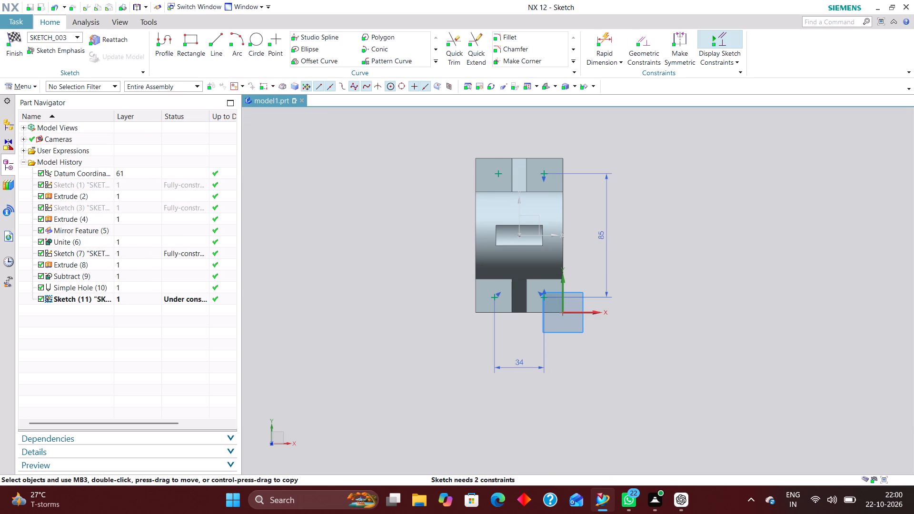
Apply a horizontal alignment constraint between the two hole points on the +Y flange.
left_click(652, 38)
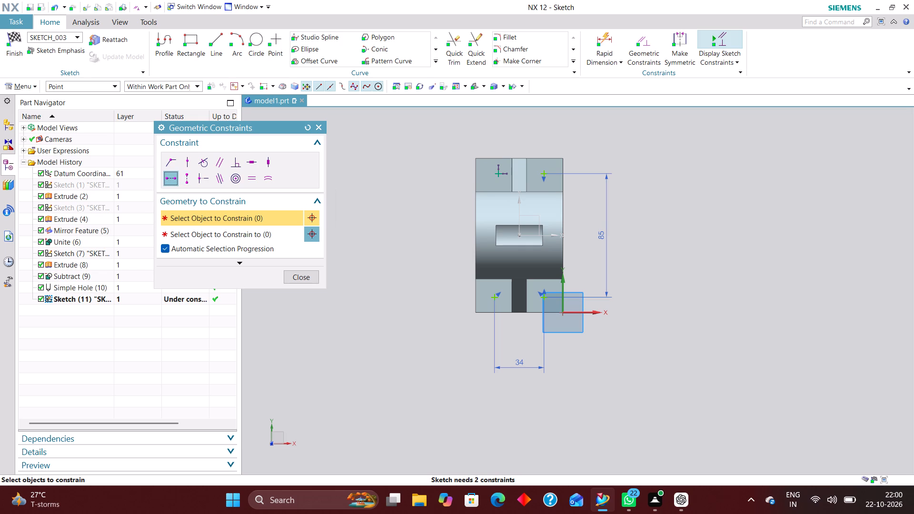
left_click(545, 172)
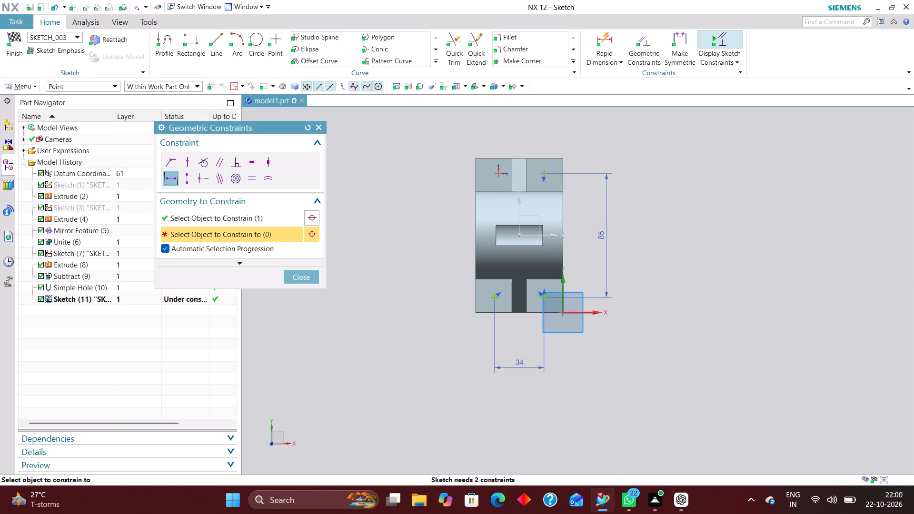
left_click(497, 174)
Apply a vertical alignment constraint between the two hole points on the -X side and finish the sketch.
left_click(190, 178)
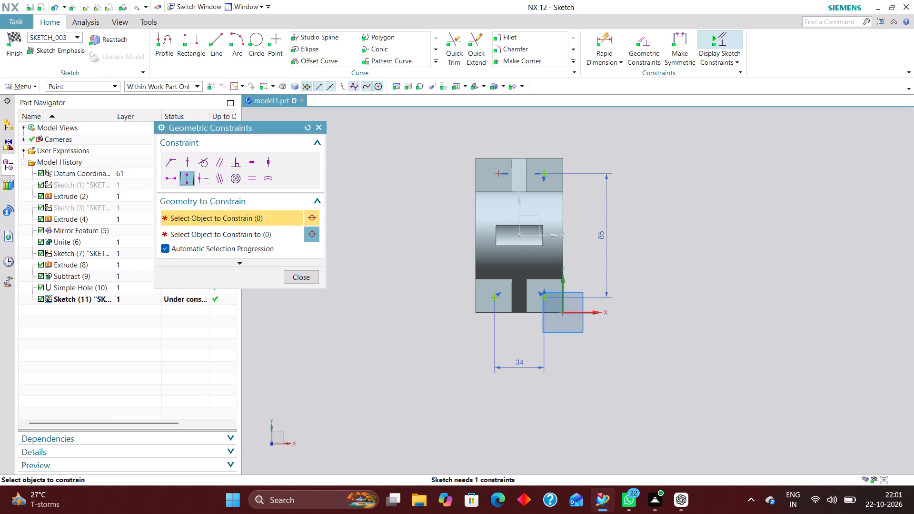
left_click(497, 296)
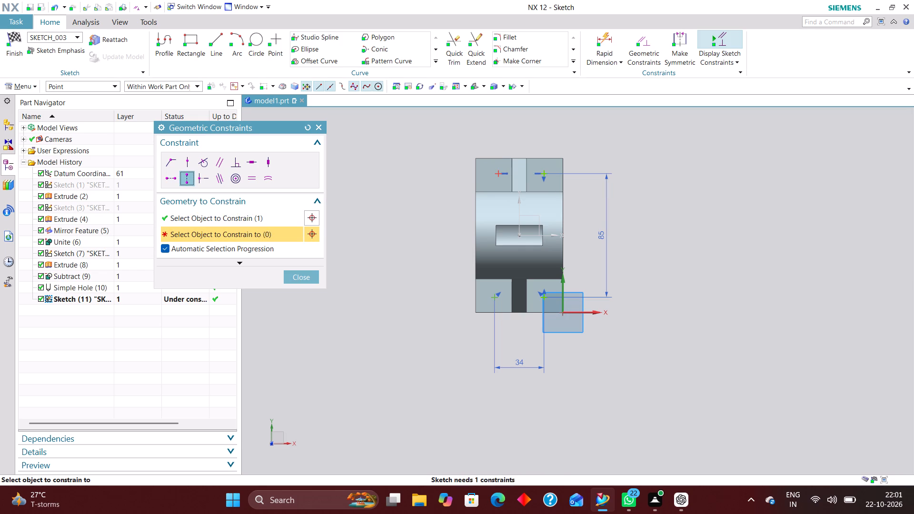
left_click(499, 171)
left_click(310, 279)
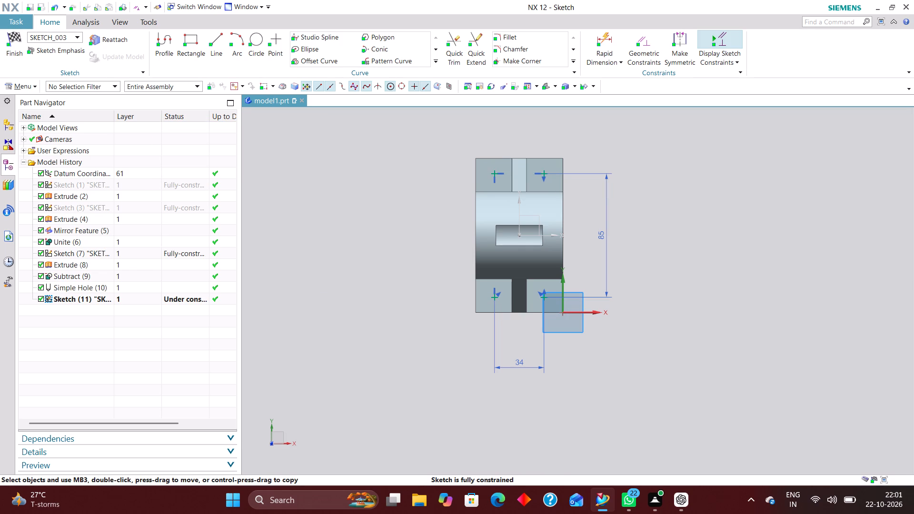
left_click(18, 36)
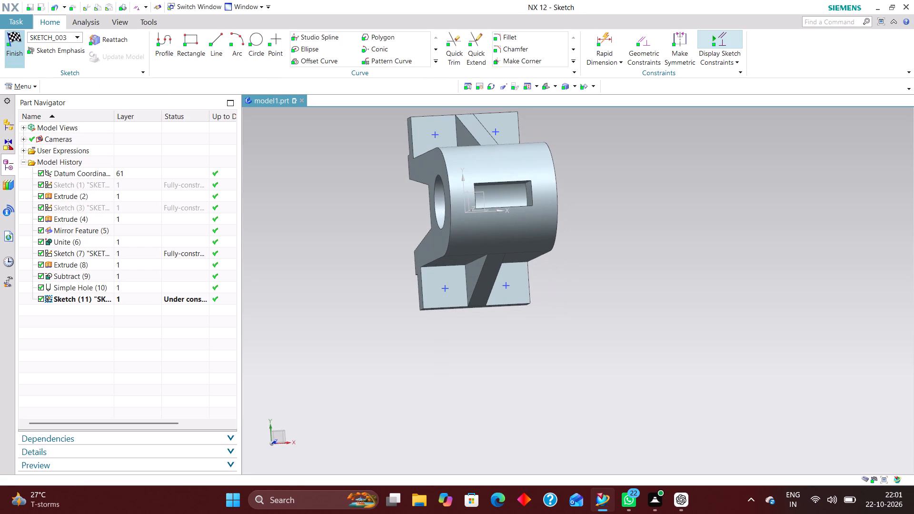
Cut simple 15 mm diameter through-body holes at the four sketched points on the base flanges.
middle_click_drag(589, 389, 552, 312)
middle_click(547, 312)
middle_click_drag(546, 313, 541, 316)
middle_click_drag(544, 335, 544, 344)
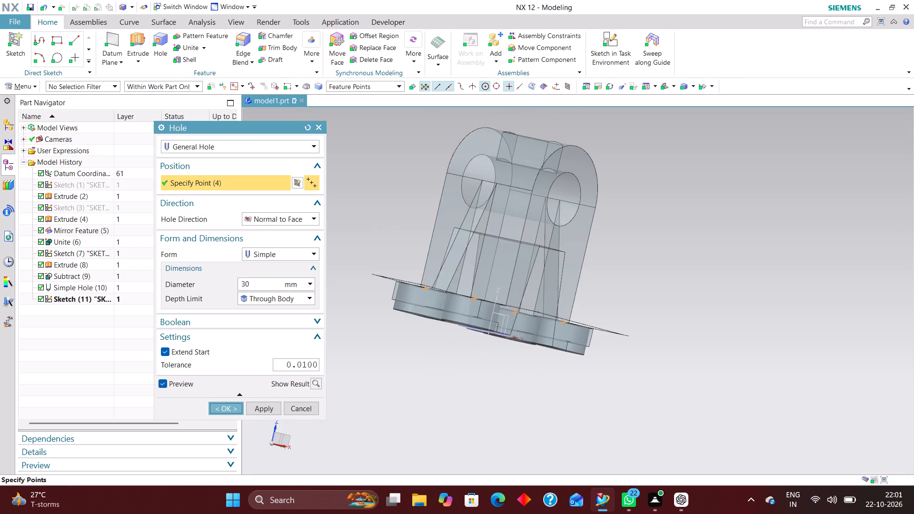
scroll(629, 385, "down", 2)
middle_click_drag(556, 392, 551, 430)
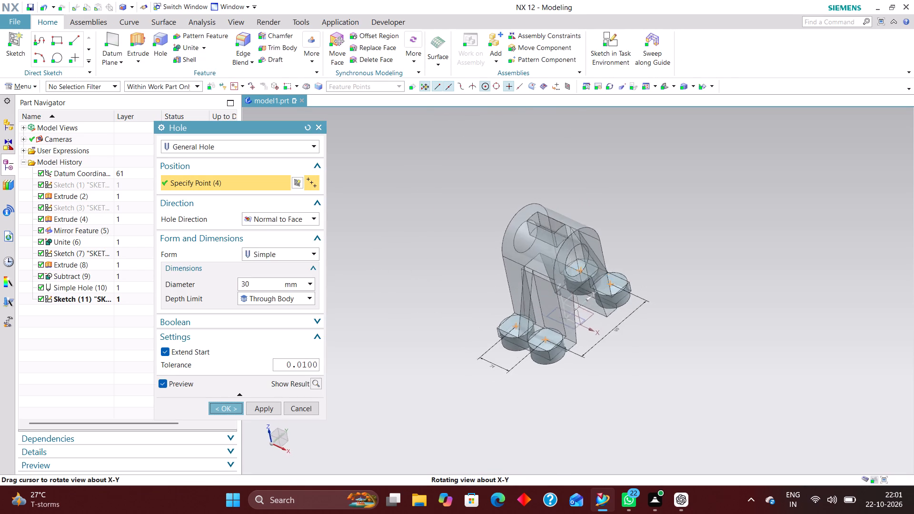
middle_click_drag(551, 430, 554, 431)
left_click_drag(257, 285, 237, 282)
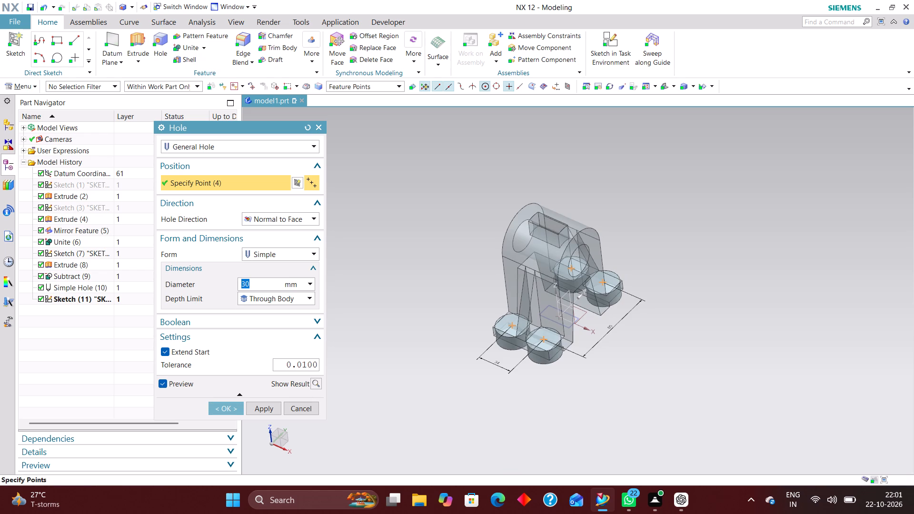
type("15")
key("Return")
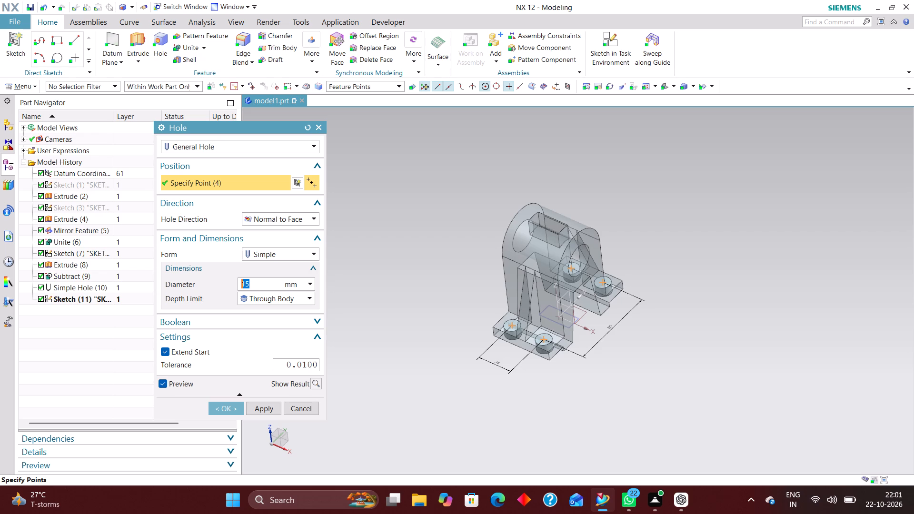
left_click(228, 405)
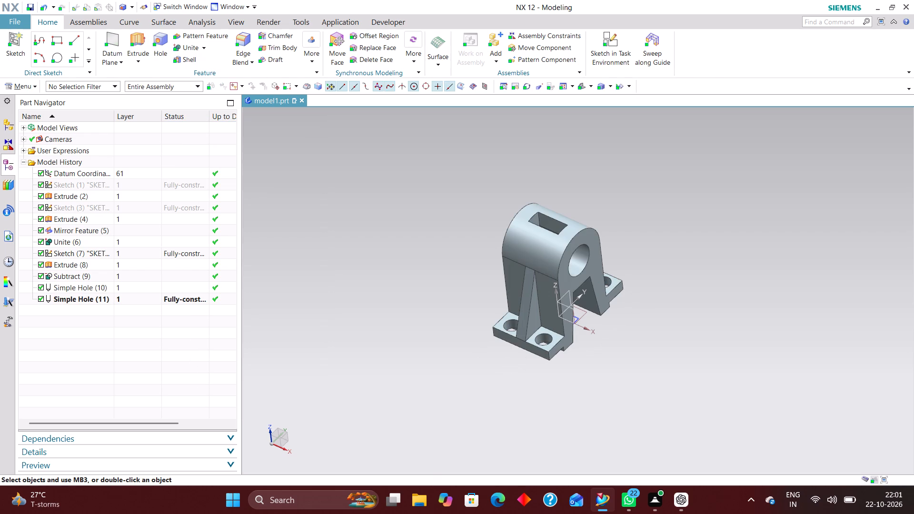
Hide the rectangular slot sketch at the base of the bracket.
middle_click_drag(606, 361, 609, 331)
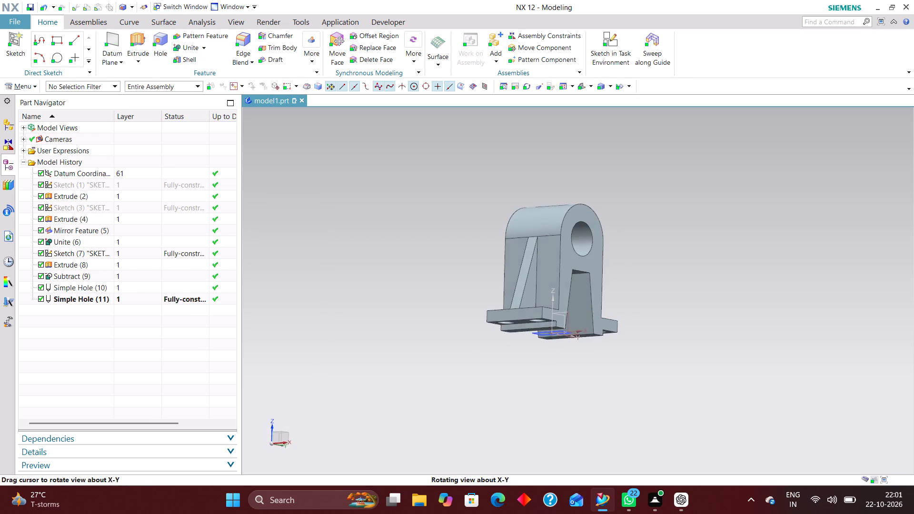
middle_click_drag(609, 331, 613, 346)
middle_click_drag(649, 373, 635, 330)
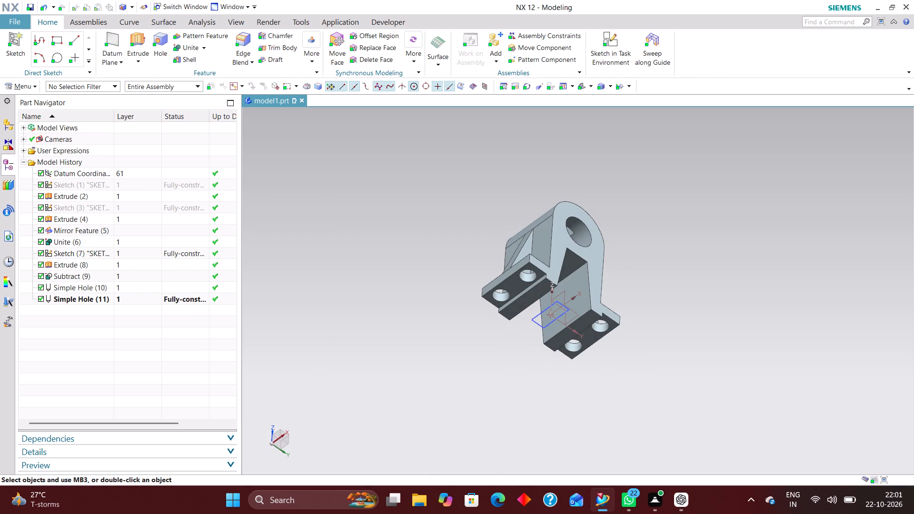
right_click_drag(542, 311, 545, 369)
Group the bore and flange hole features into a feature group named HOLES.
middle_click_drag(667, 348, 681, 386)
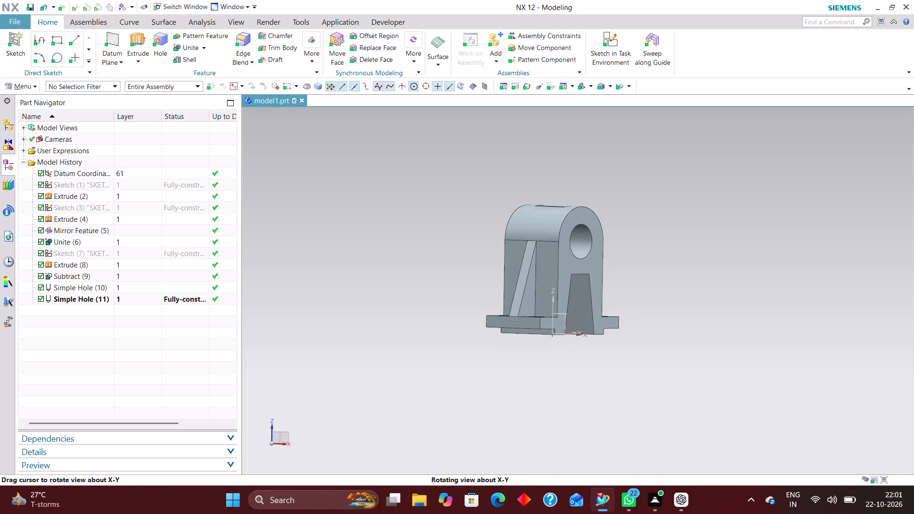
middle_click_drag(681, 386, 681, 386)
key("End")
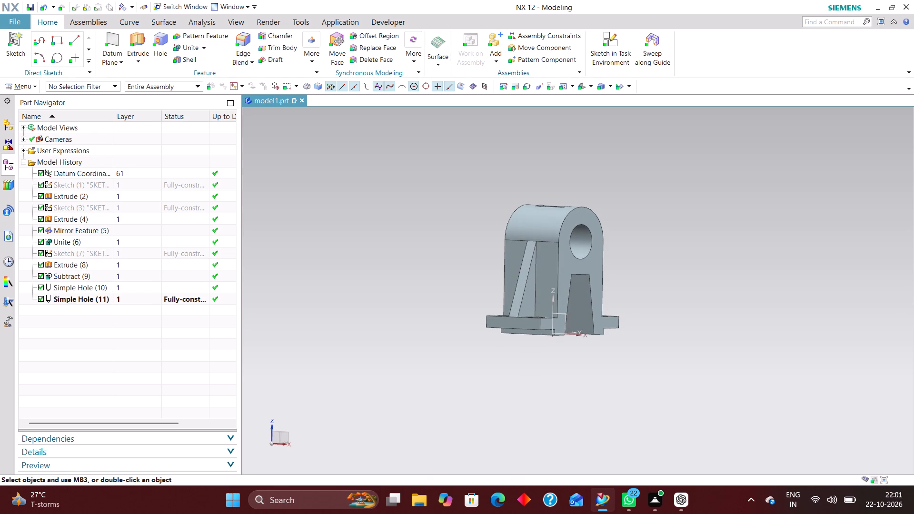
key("End")
key("End")
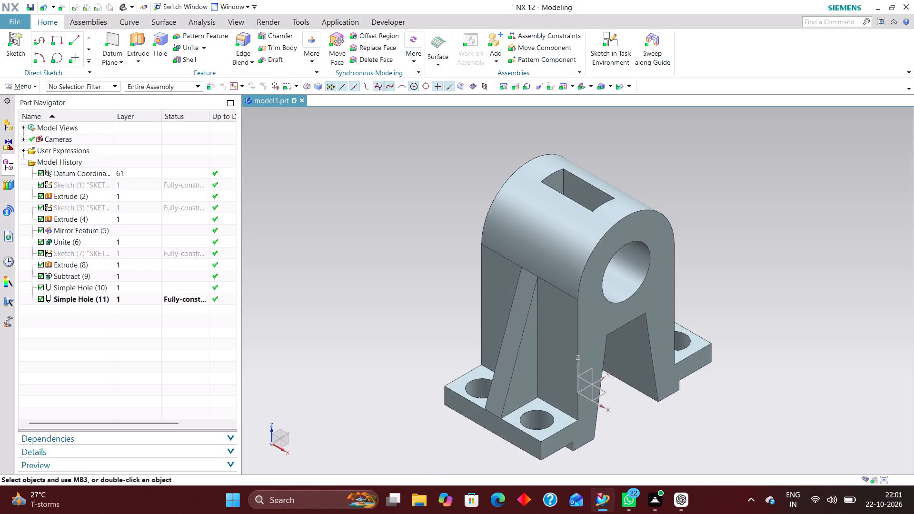
scroll(411, 278, "down", 2)
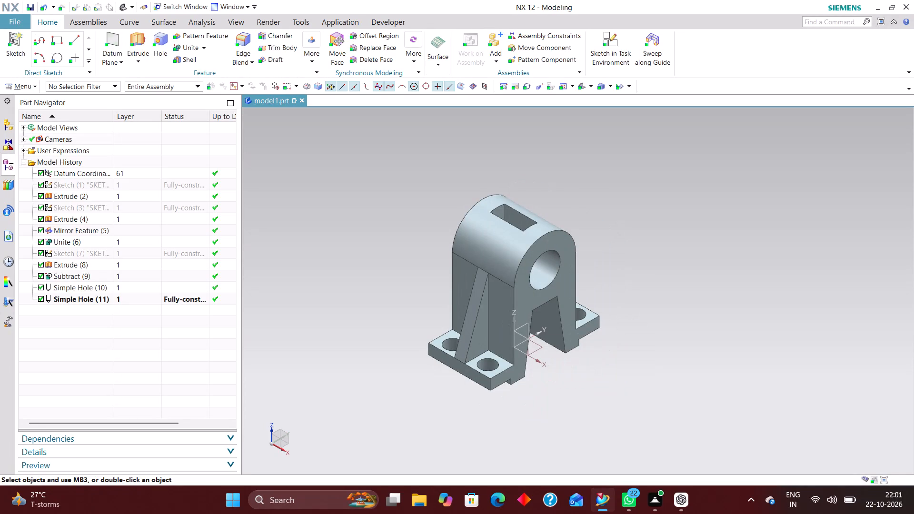
left_click(130, 283, "ctrl")
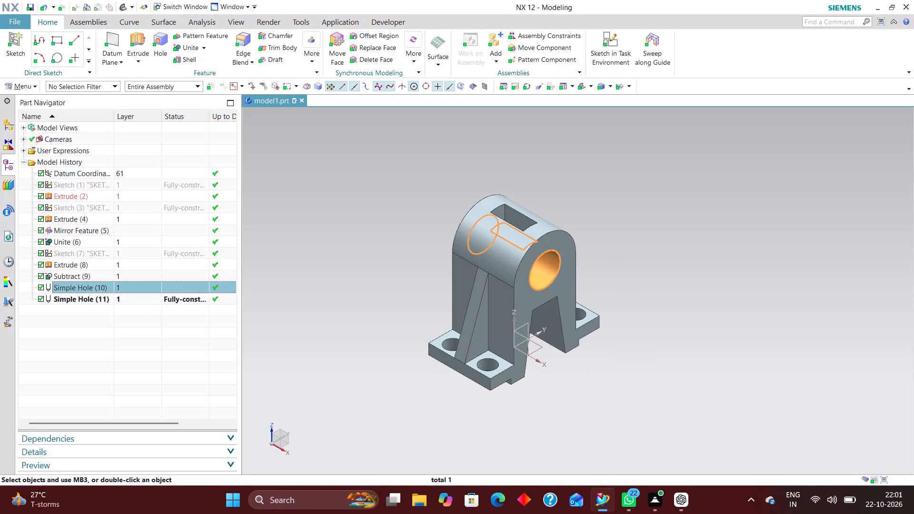
left_click(132, 301, "ctrl")
right_click(133, 301)
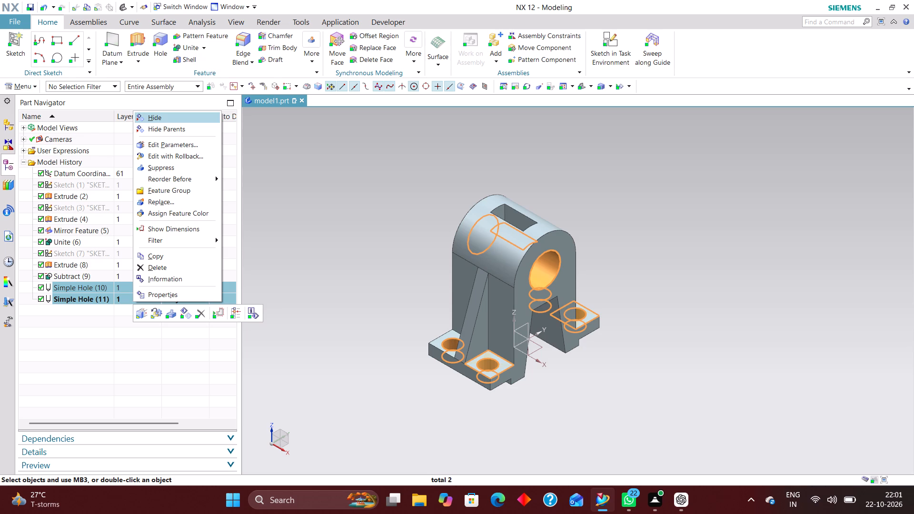
left_click(180, 188)
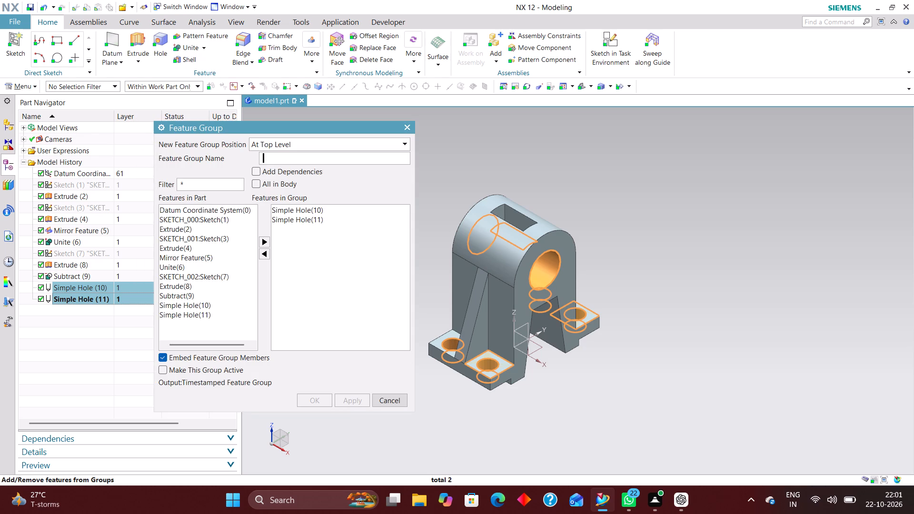
type("HOLES")
key("Return")
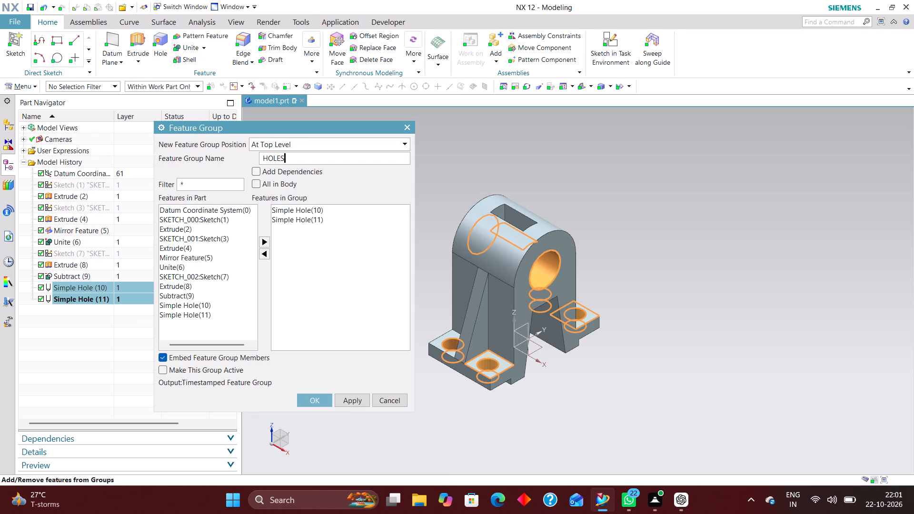
left_click(317, 396)
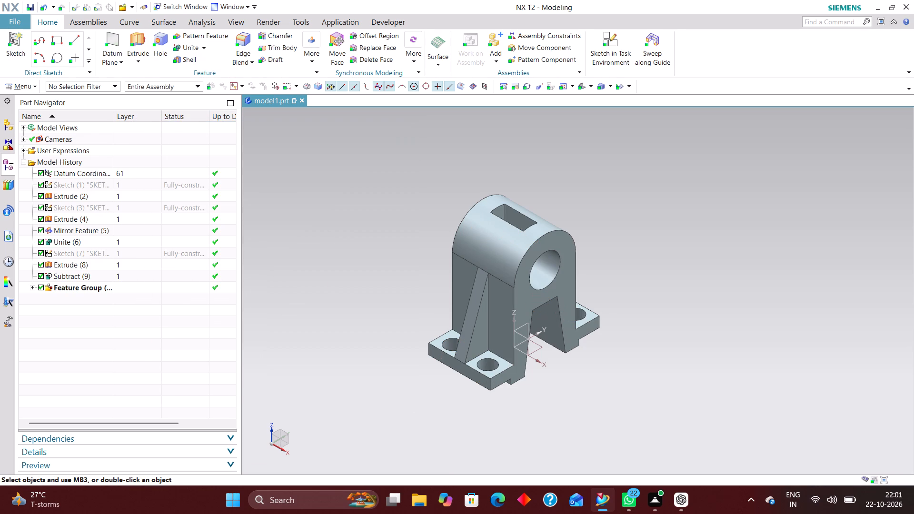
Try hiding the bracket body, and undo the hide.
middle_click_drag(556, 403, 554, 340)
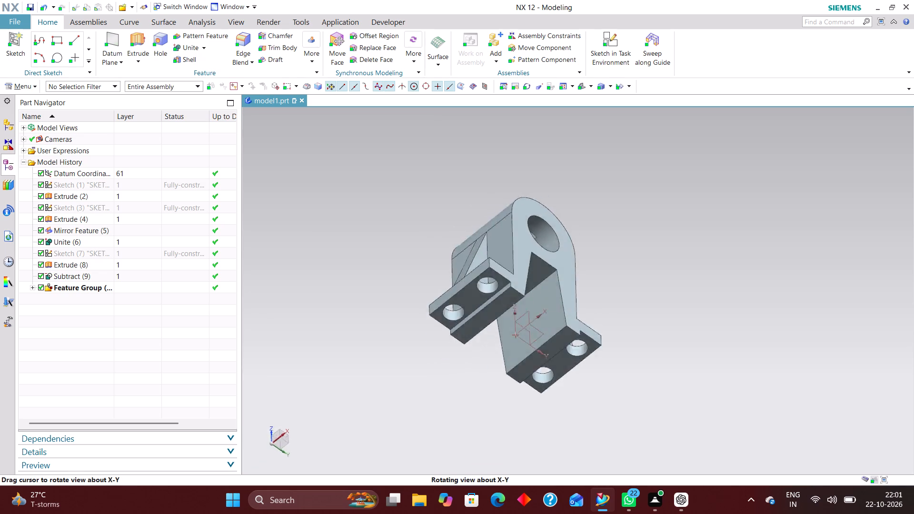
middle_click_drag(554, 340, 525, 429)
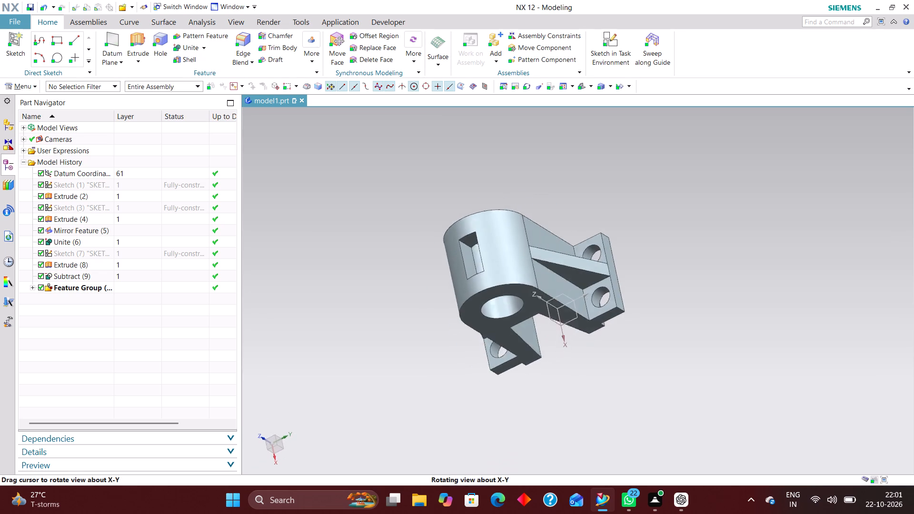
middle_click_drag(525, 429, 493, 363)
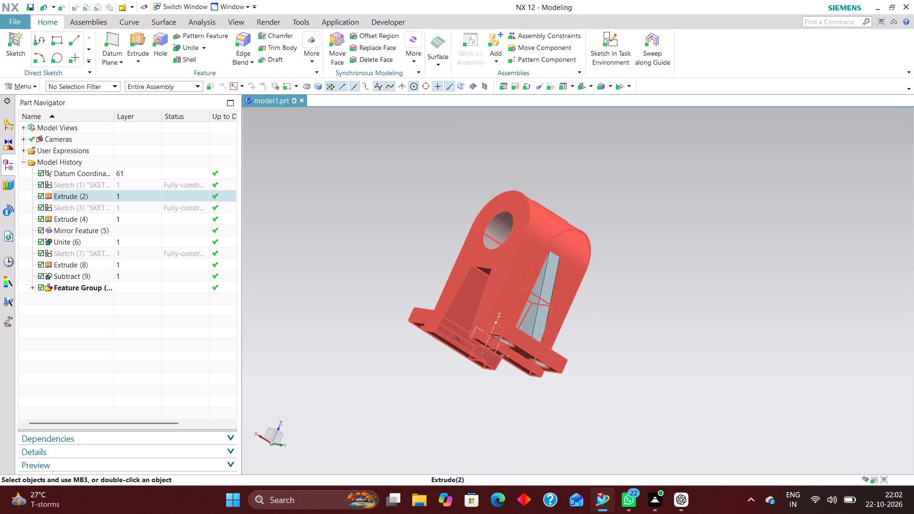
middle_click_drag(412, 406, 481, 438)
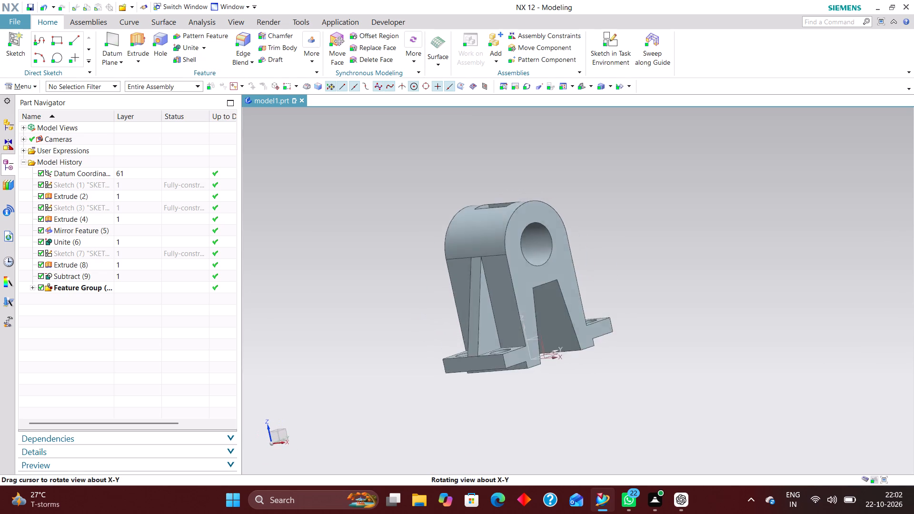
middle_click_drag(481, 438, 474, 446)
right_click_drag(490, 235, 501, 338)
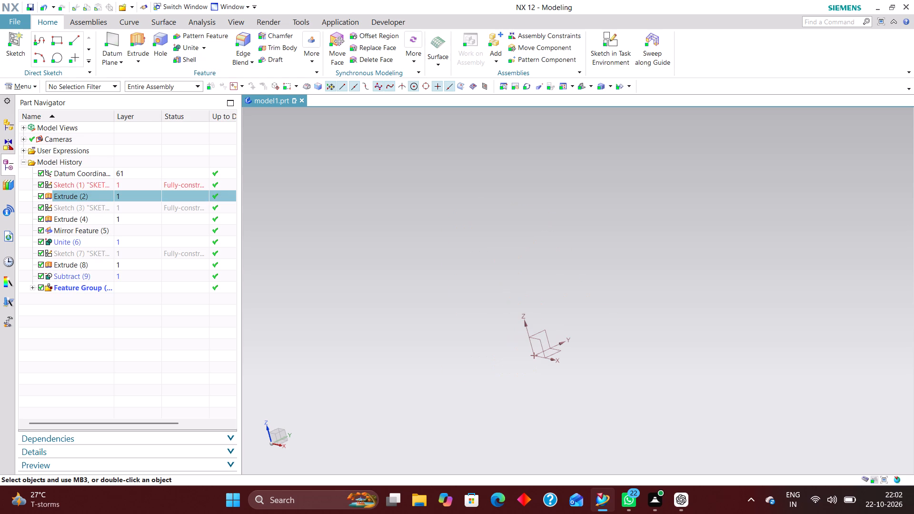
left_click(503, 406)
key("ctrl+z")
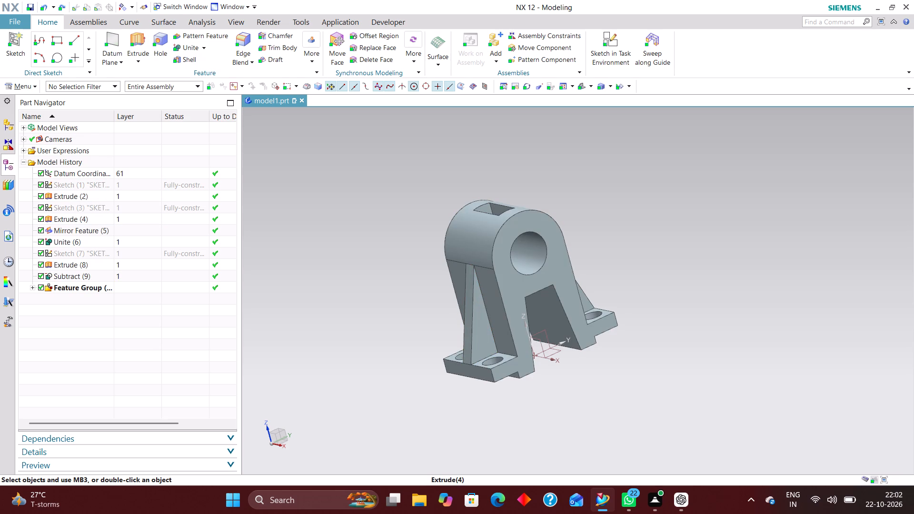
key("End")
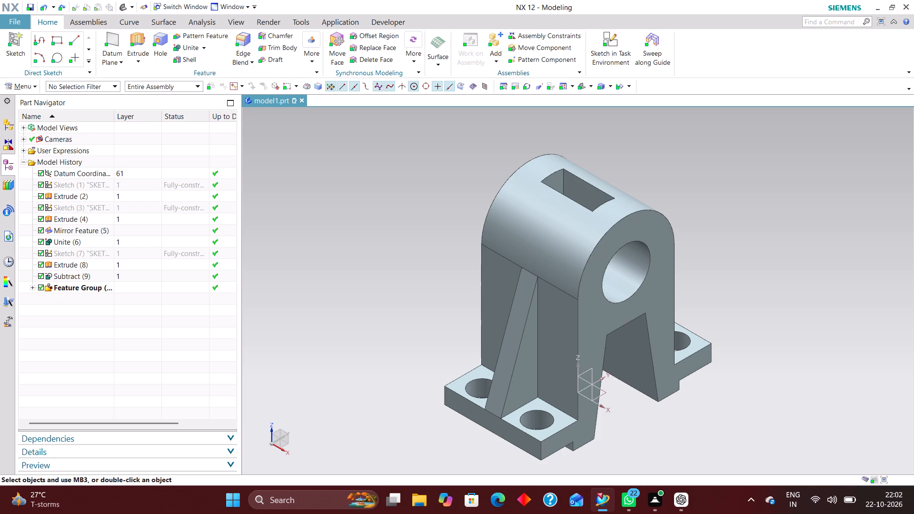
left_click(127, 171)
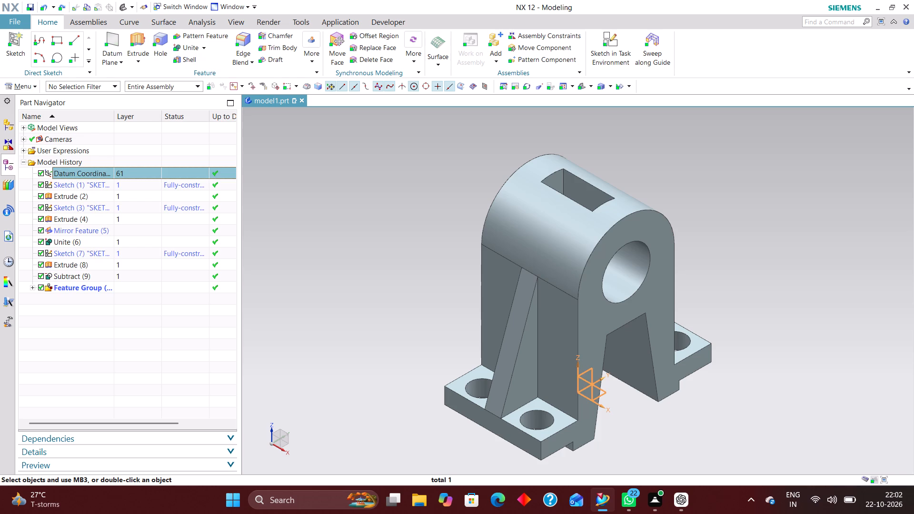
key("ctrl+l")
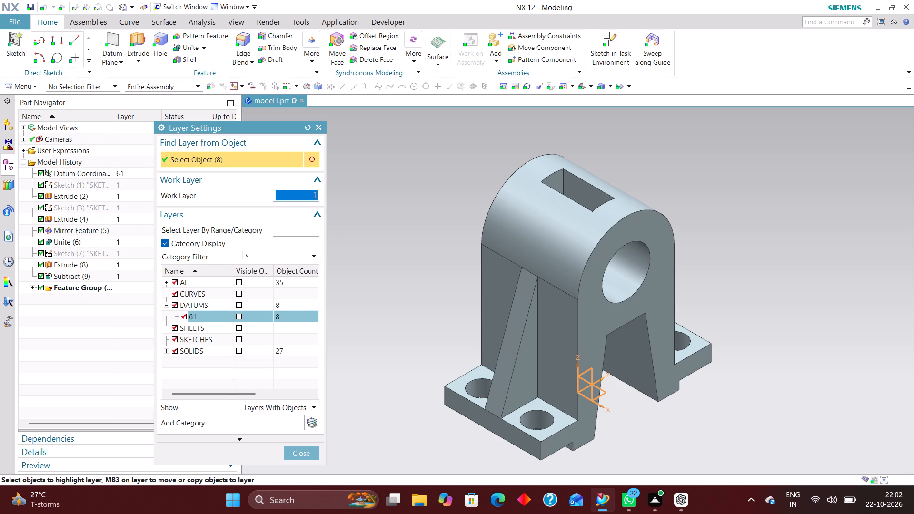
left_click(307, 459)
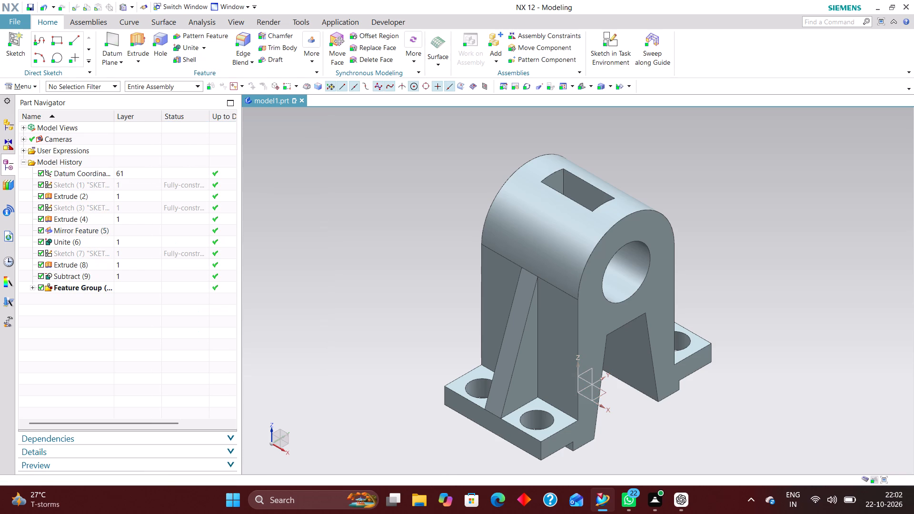
Move the datum coordinate system to layer 220.
left_click(133, 170)
key("ctrl+j")
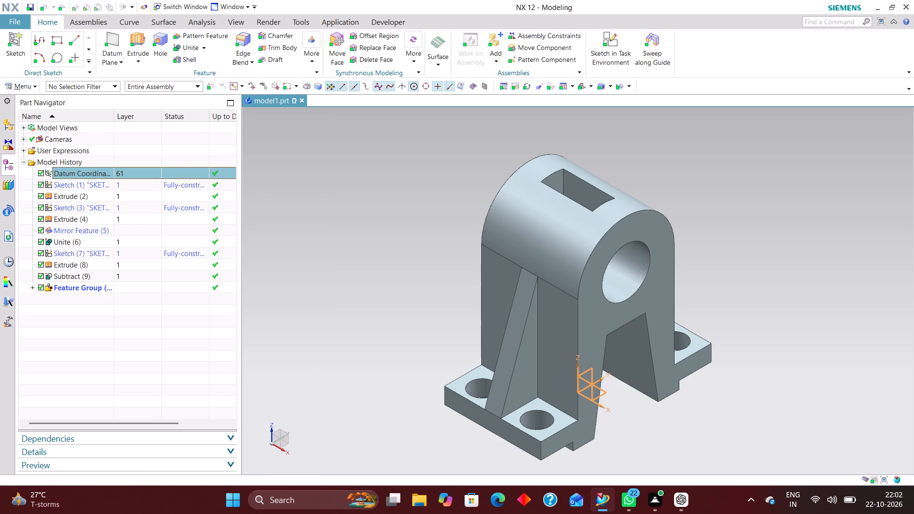
type("22")
key("0")
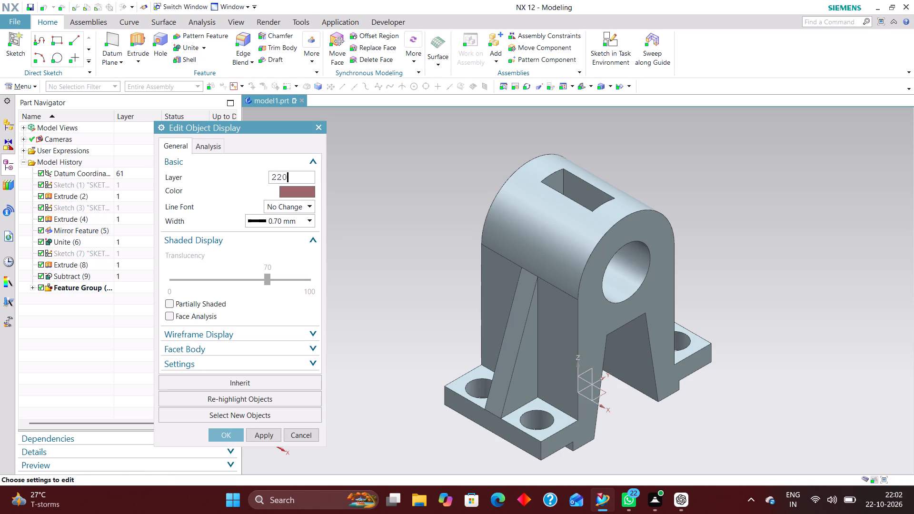
key("Return")
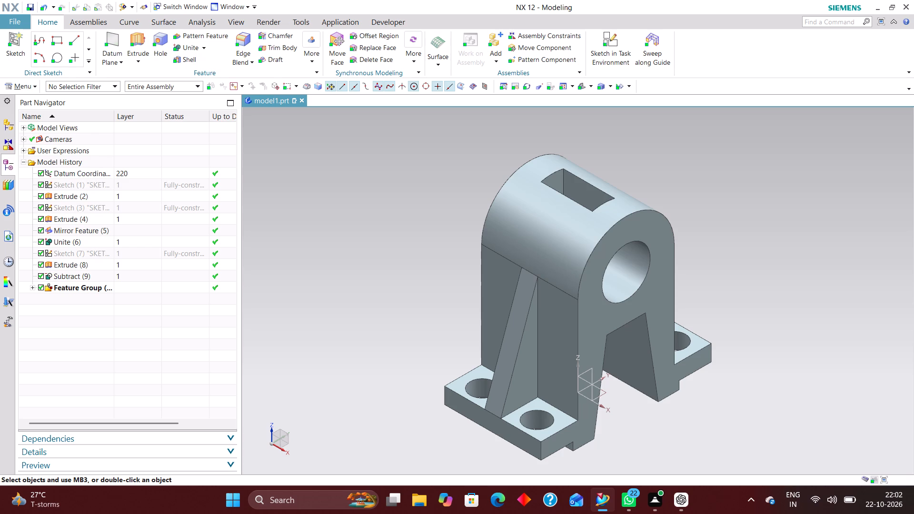
Move the bracket profile sketch, Sketch (1), to layer 11.
left_click(139, 185)
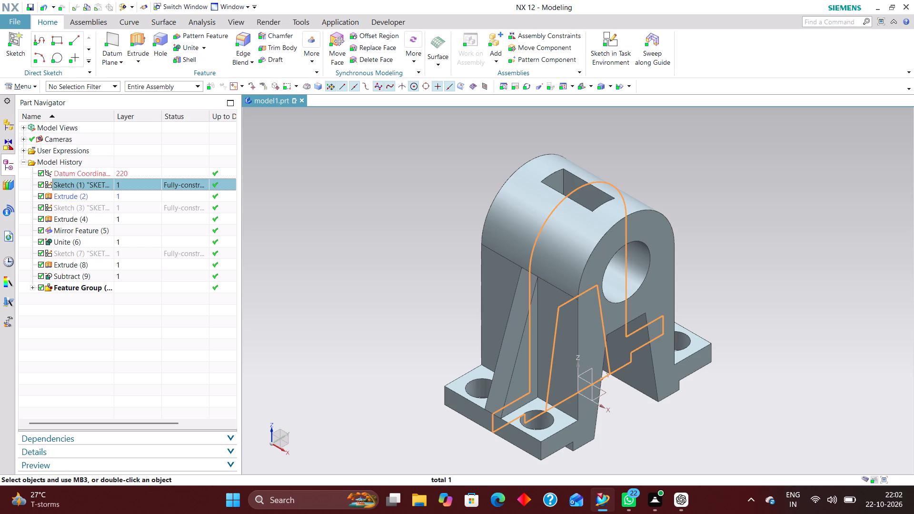
key("ctrl+j")
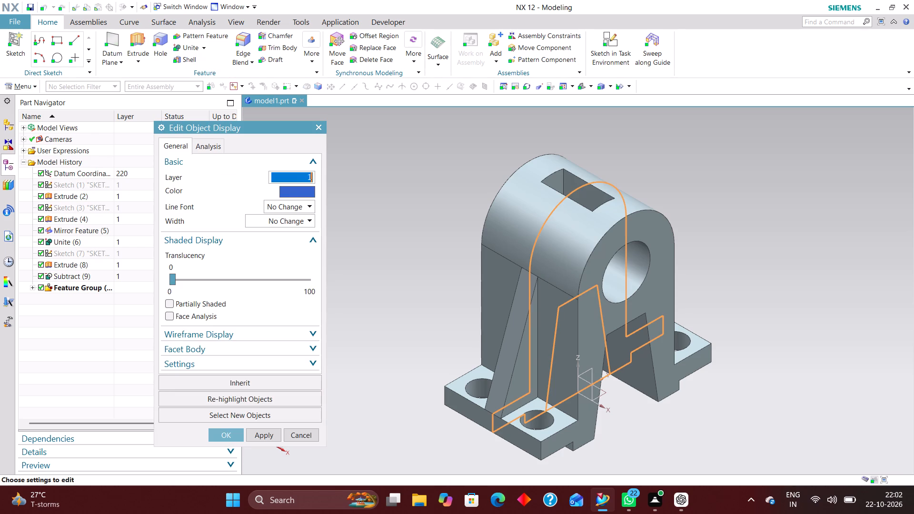
type("11")
key("Return")
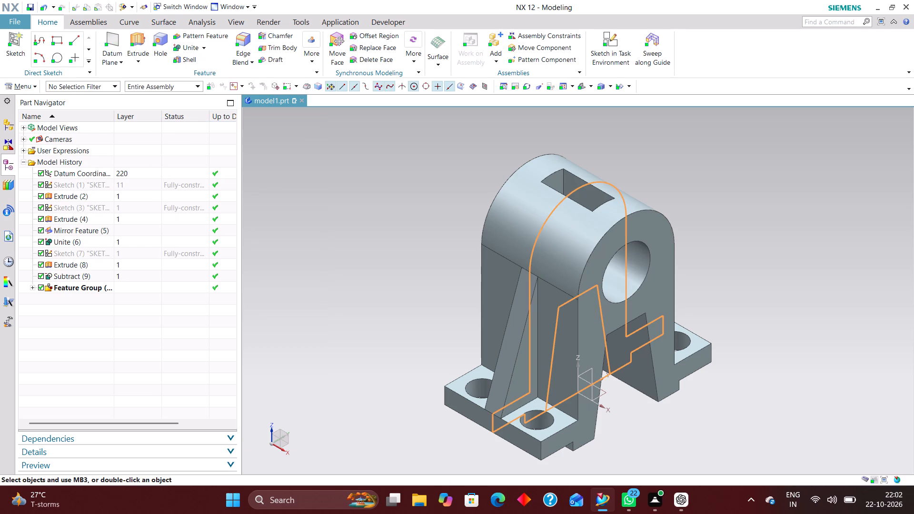
Move the bracket's solid body, selected through Extrude (2), to layer 2.
left_click(139, 194)
key("ctrl+j")
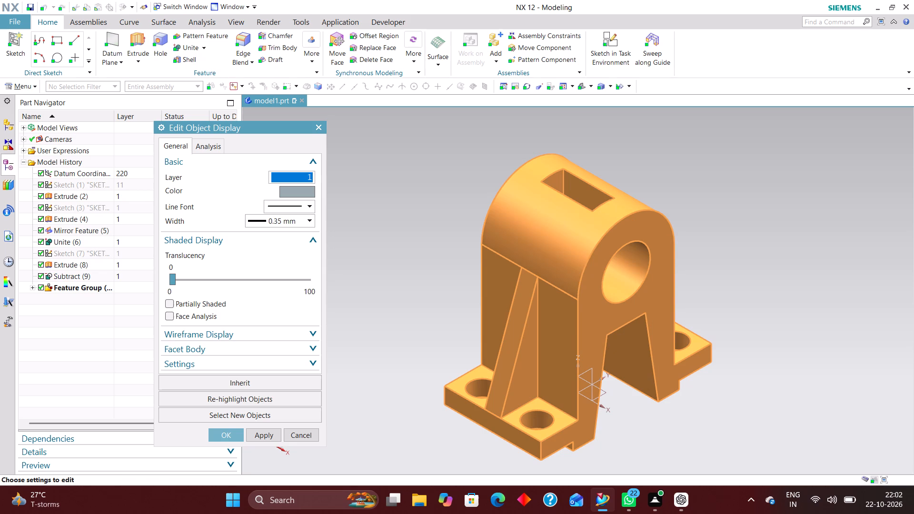
key("2")
key("Return")
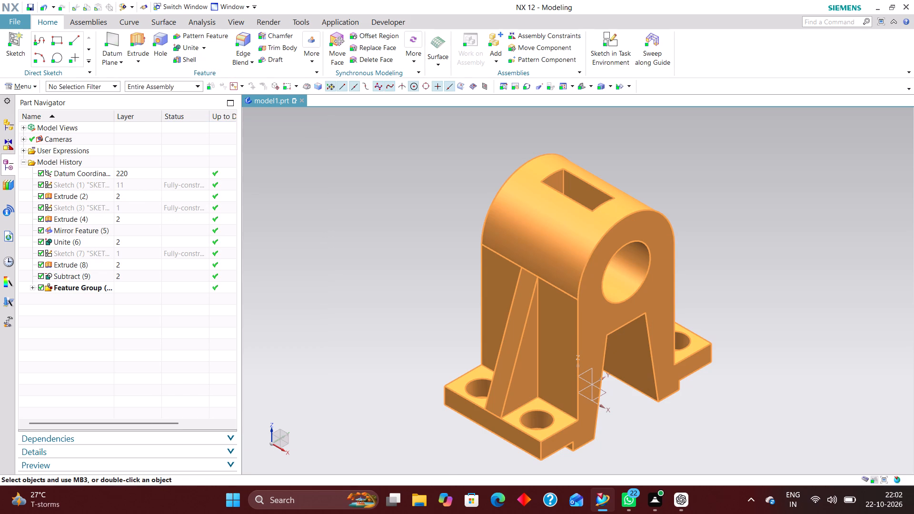
Move the triangular rib sketch, Sketch (3), to layer 12.
left_click(130, 204)
key("ctrl+j")
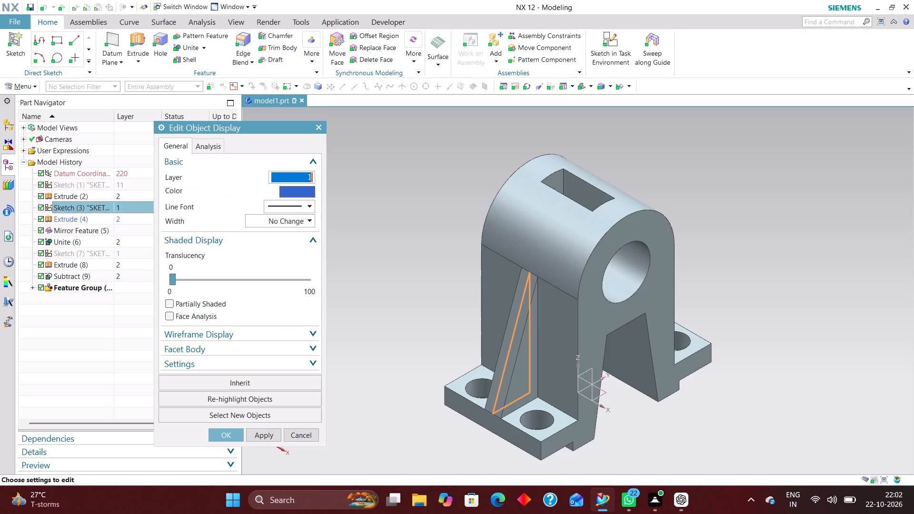
type("12")
key("Return")
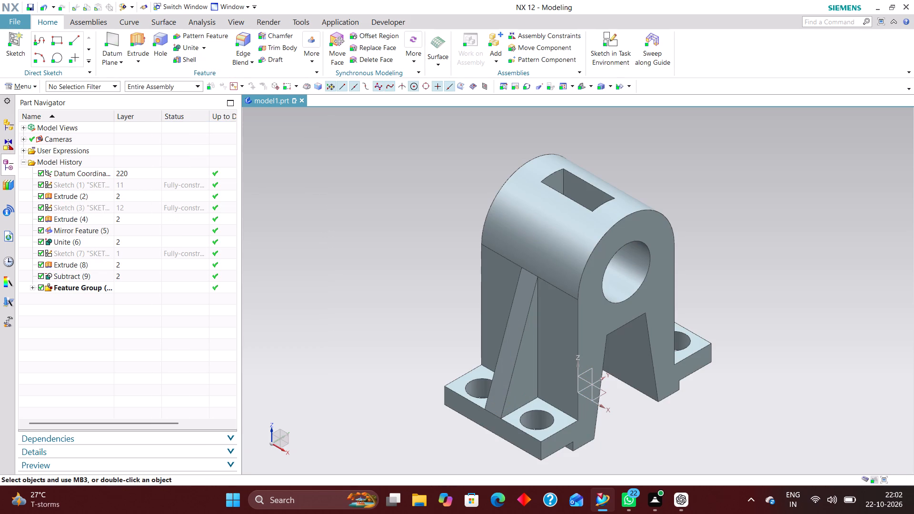
Move the rectangular slot sketch, Sketch (7), to layer 13.
left_click(125, 248)
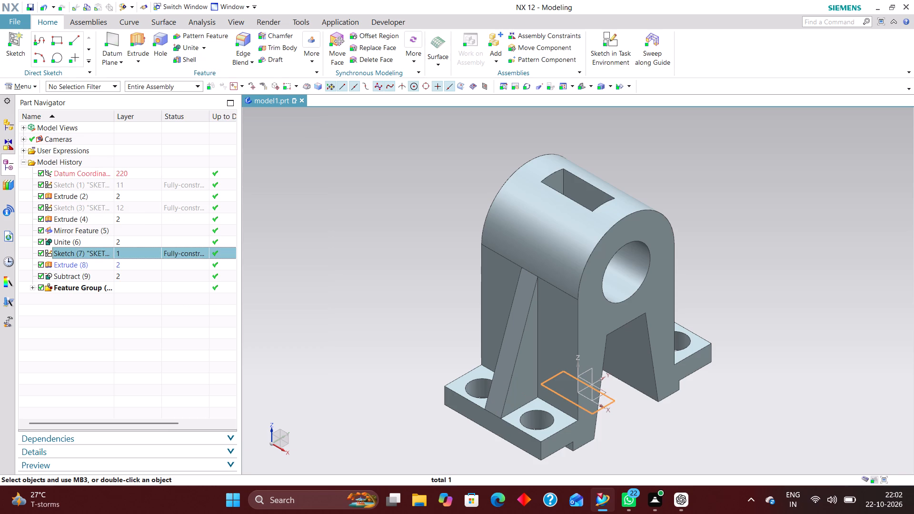
left_click(101, 250, "ctrl")
key("ctrl+j")
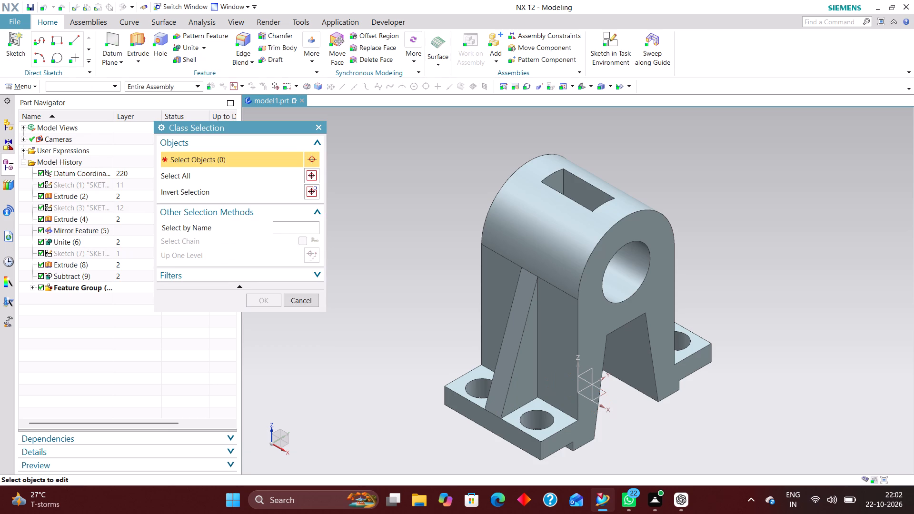
left_click(299, 301)
left_click(128, 250)
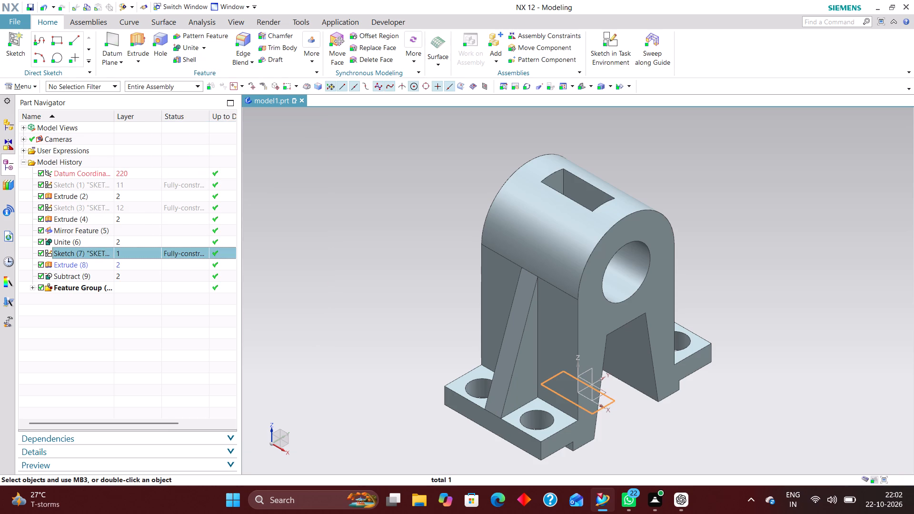
key("ctrl+j")
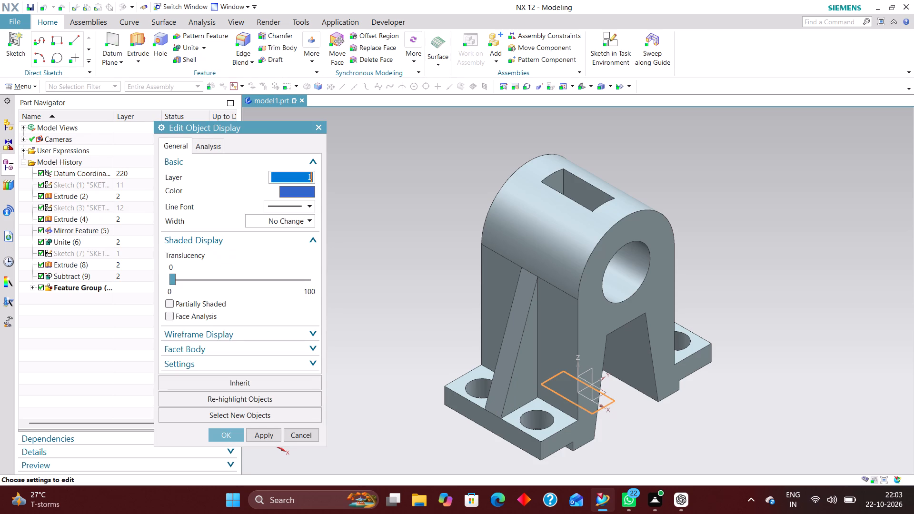
type("13")
key("Return")
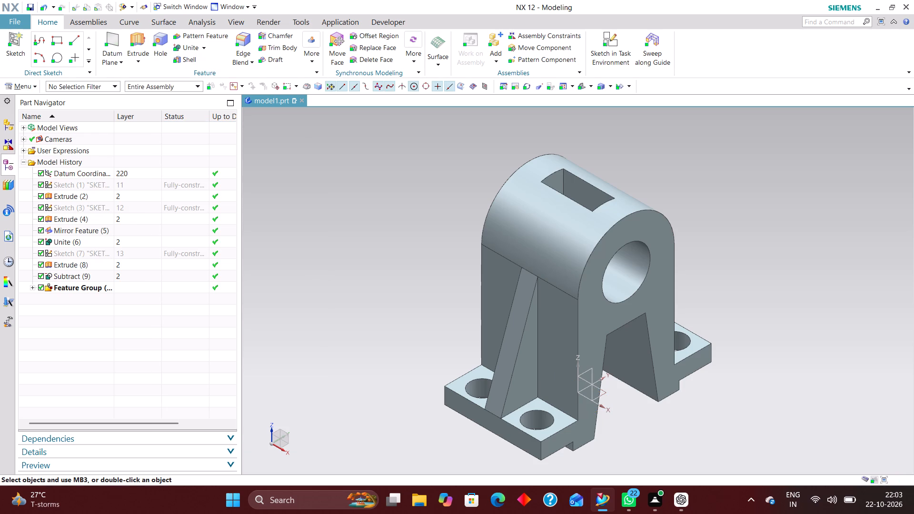
Assign the library material Steel to the bracket's solid body.
left_click(33, 86)
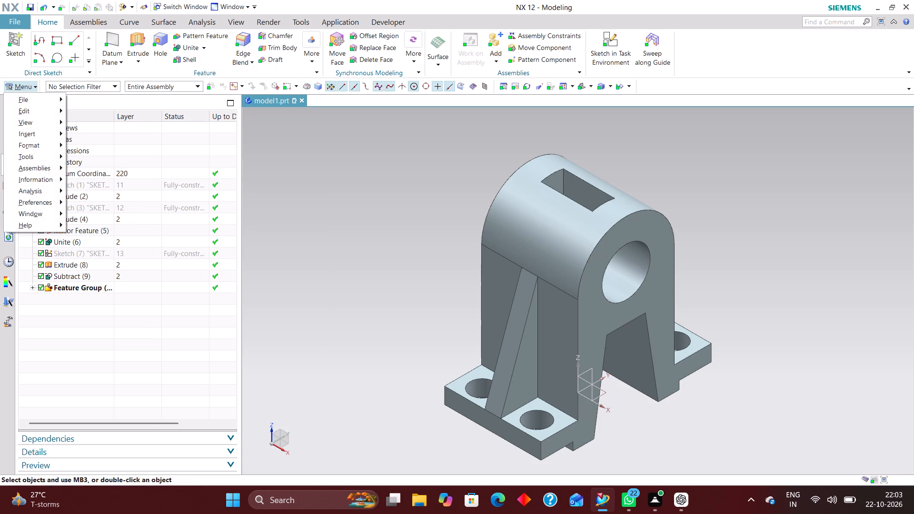
left_click(40, 157)
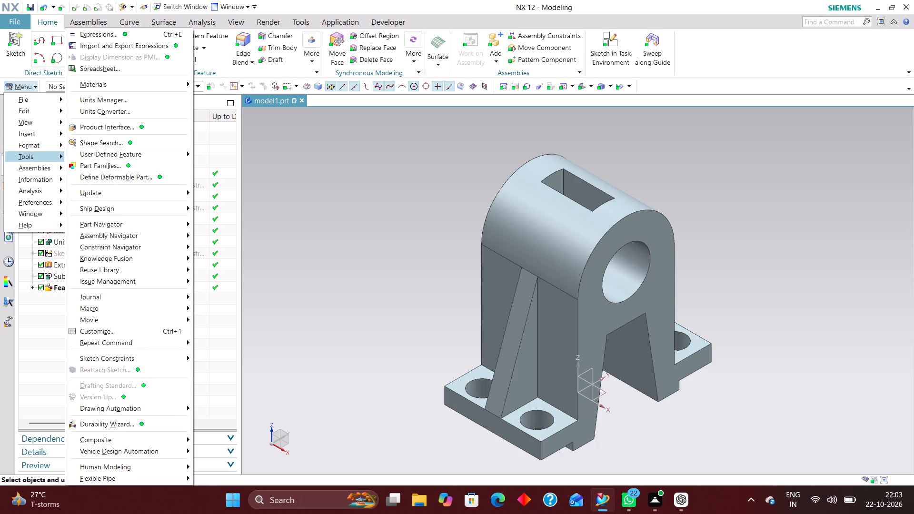
left_click(110, 86)
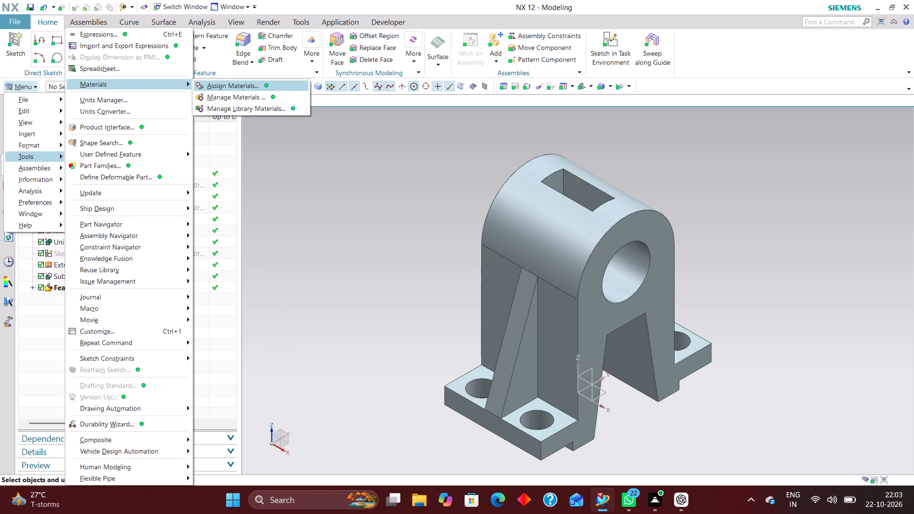
left_click(237, 86)
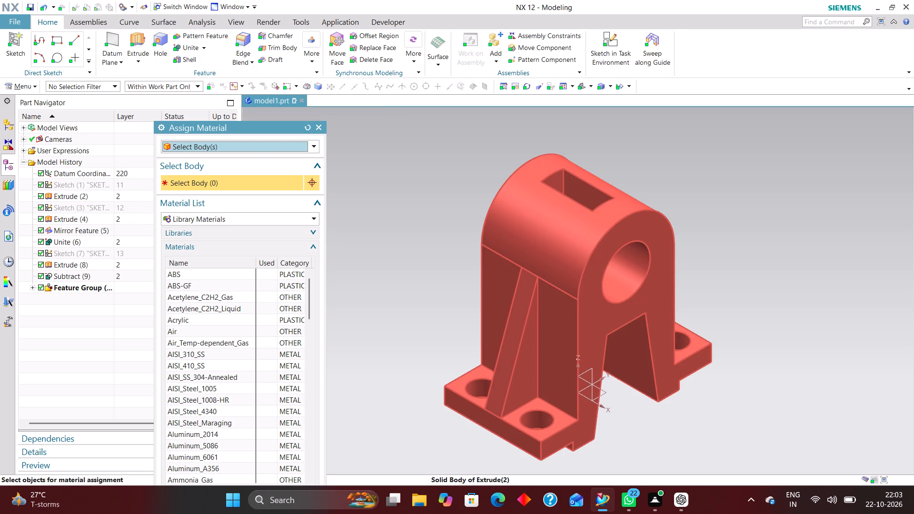
left_click(540, 257)
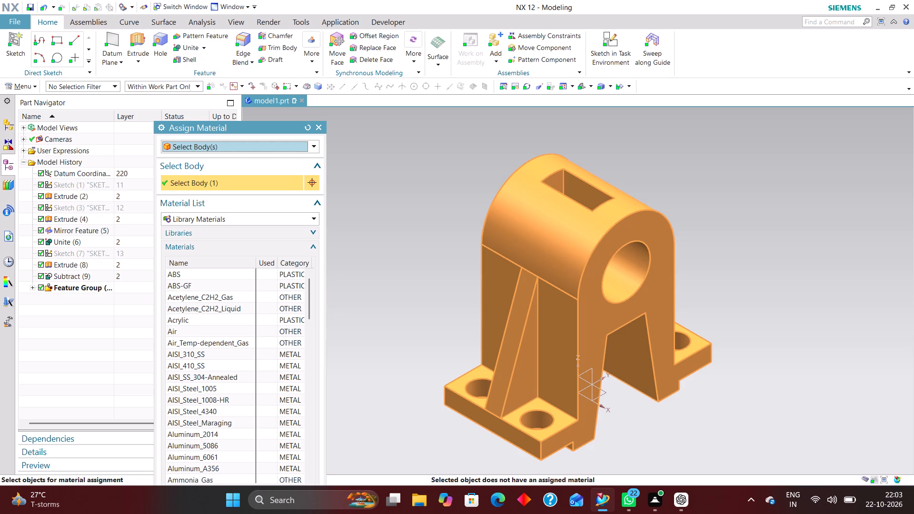
scroll(226, 267, "down", 20)
scroll(226, 267, "down", 9)
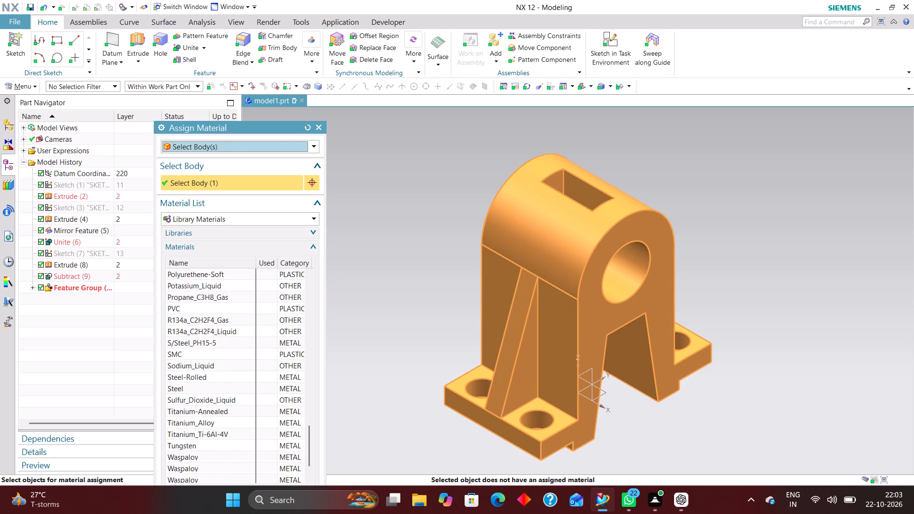
scroll(199, 398, "down", 1)
left_click_drag(249, 128, 239, 52)
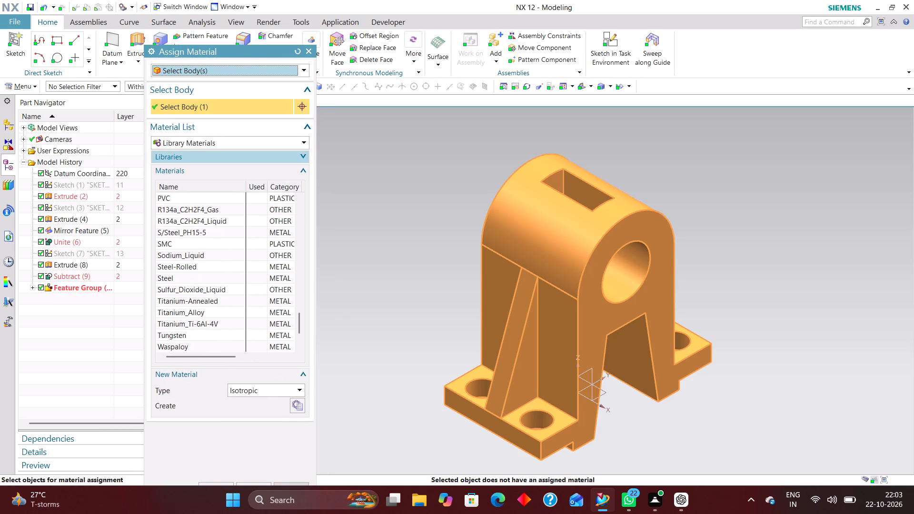
scroll(186, 316, "down", 6)
scroll(177, 291, "up", 2)
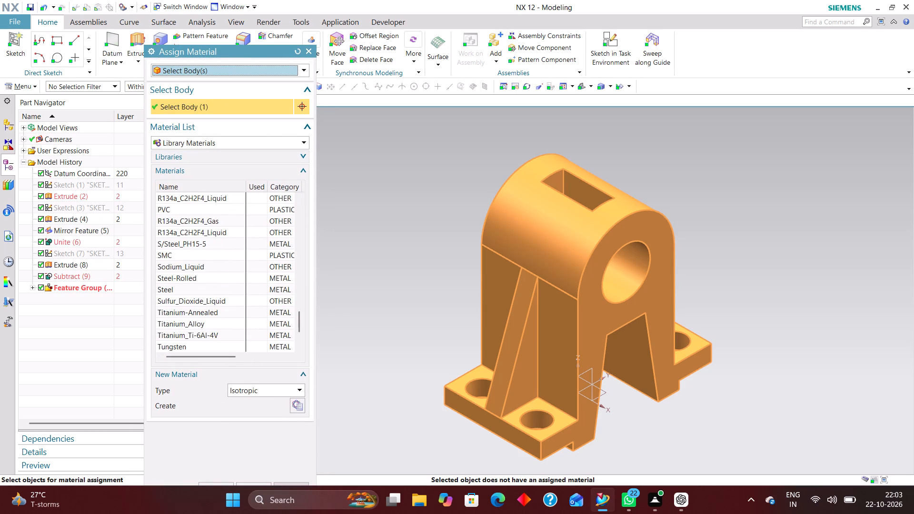
scroll(189, 324, "down", 1)
scroll(187, 323, "up", 2)
scroll(181, 275, "up", 7)
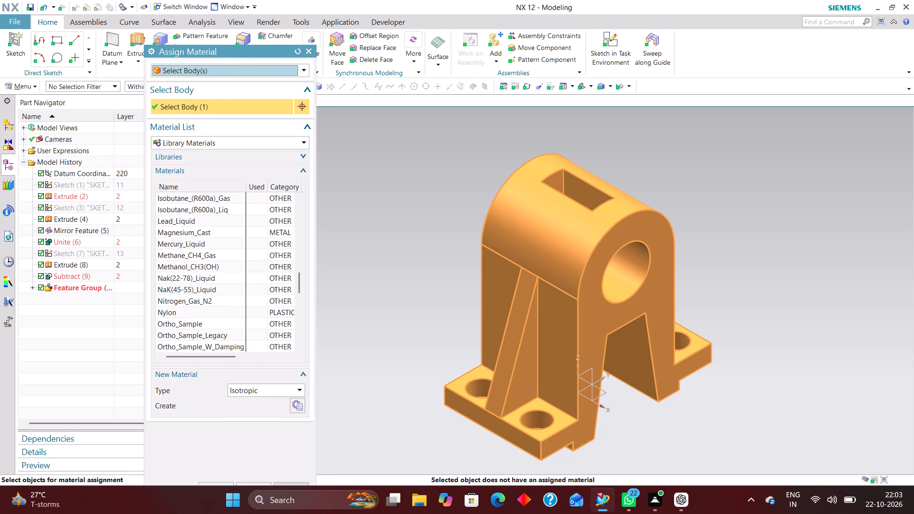
scroll(180, 275, "up", 2)
scroll(180, 275, "down", 4)
scroll(180, 275, "up", 1)
scroll(180, 275, "down", 6)
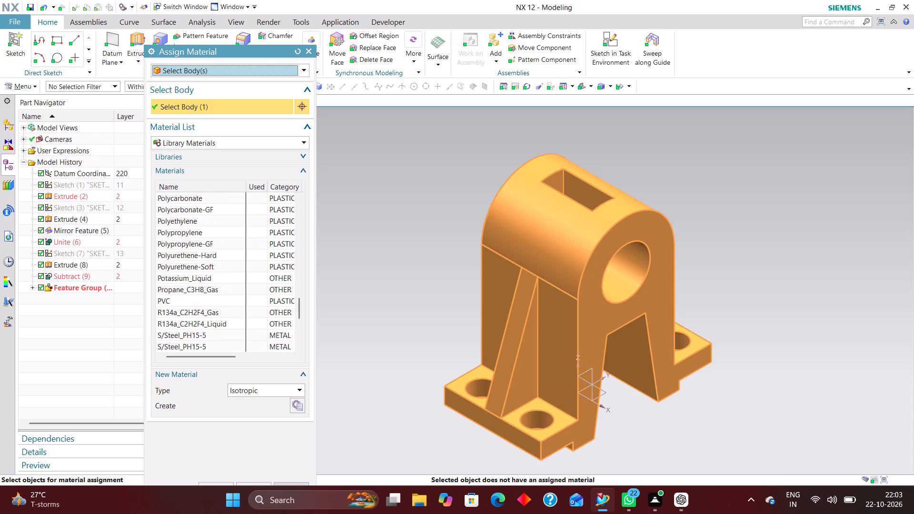
left_click(180, 322)
scroll(216, 306, "down", 2)
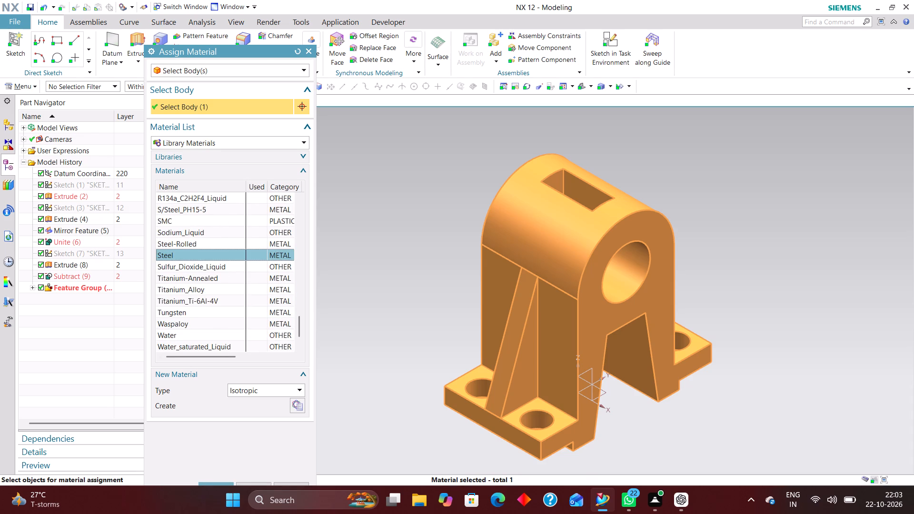
left_click_drag(170, 481, 178, 446)
left_click_drag(233, 49, 229, 11)
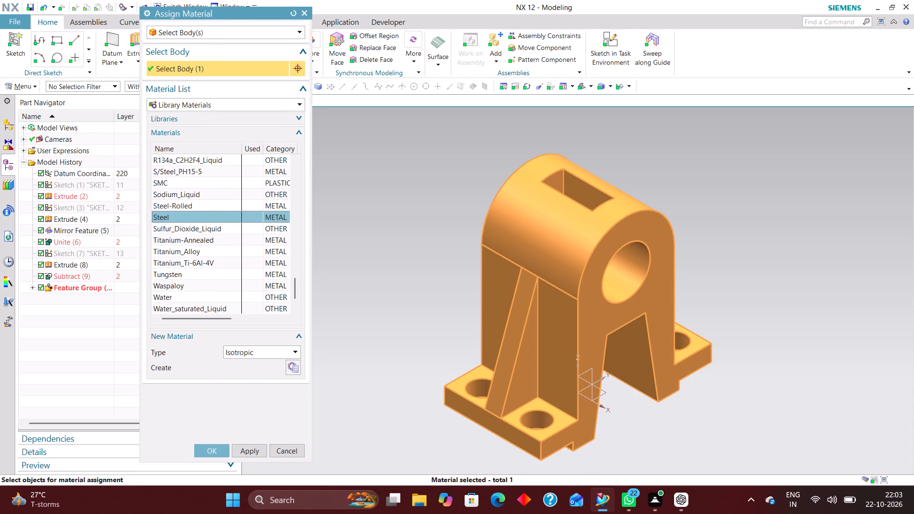
left_click(219, 450)
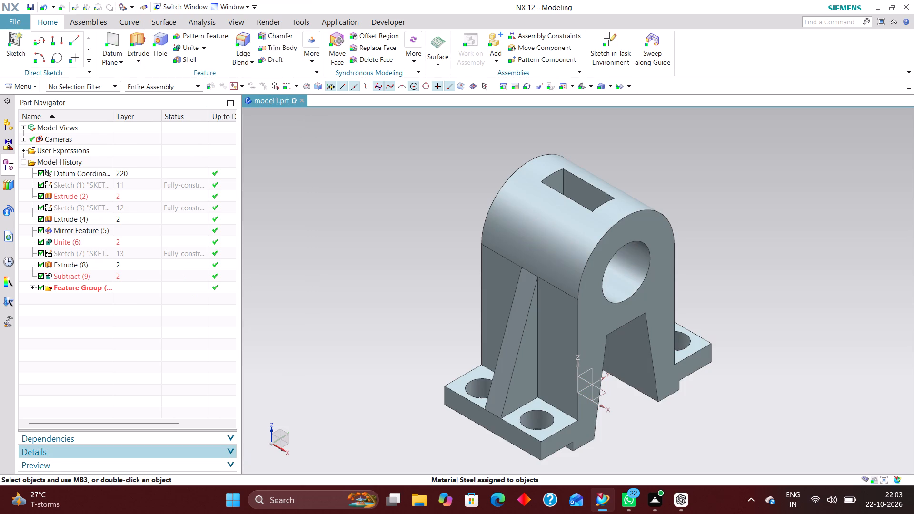
In the displayed part's weight properties, enable updating data on save and update the weight data immediately.
left_click(34, 89)
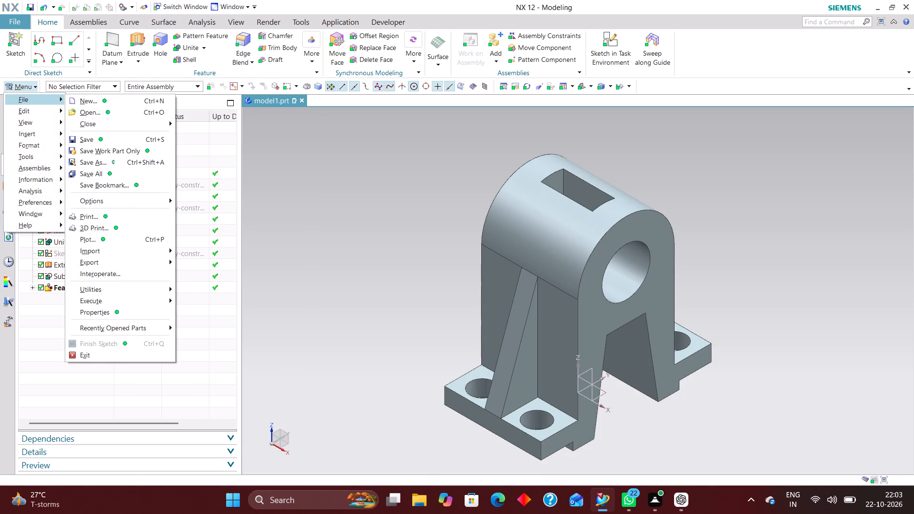
left_click(124, 309)
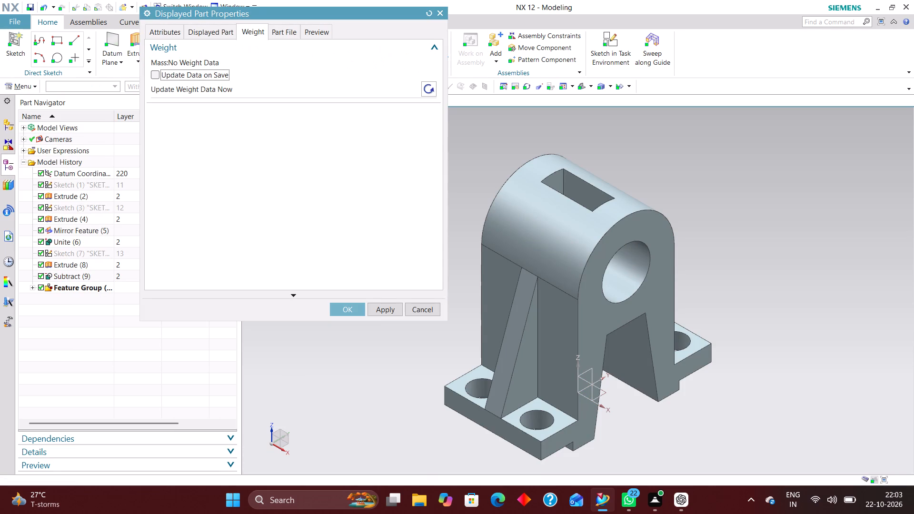
left_click(156, 75)
left_click(427, 88)
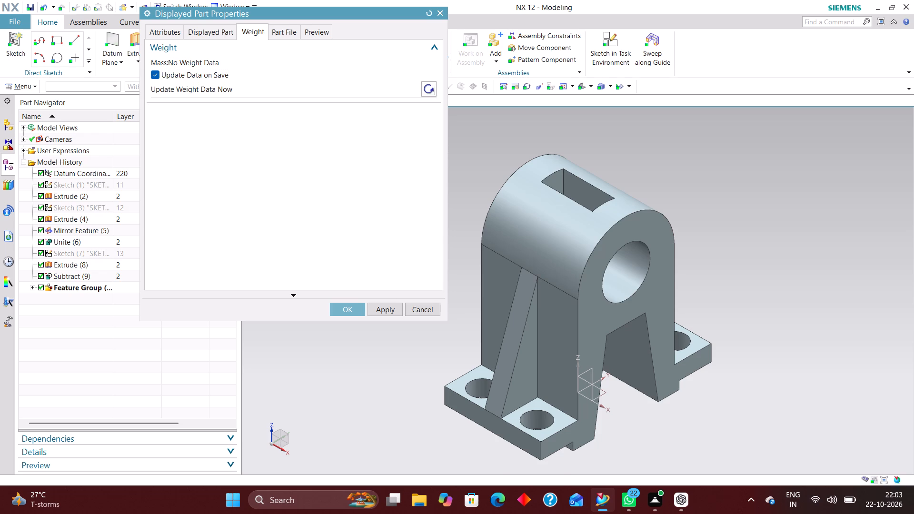
left_click(346, 306)
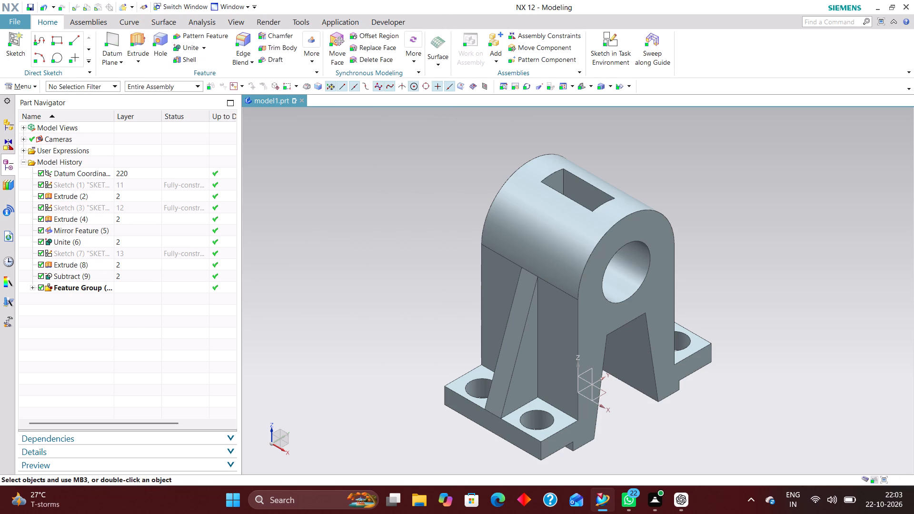
Create a new group containing the bracket's solid body, keeping the default name and settings.
middle_click_drag(423, 284, 430, 287)
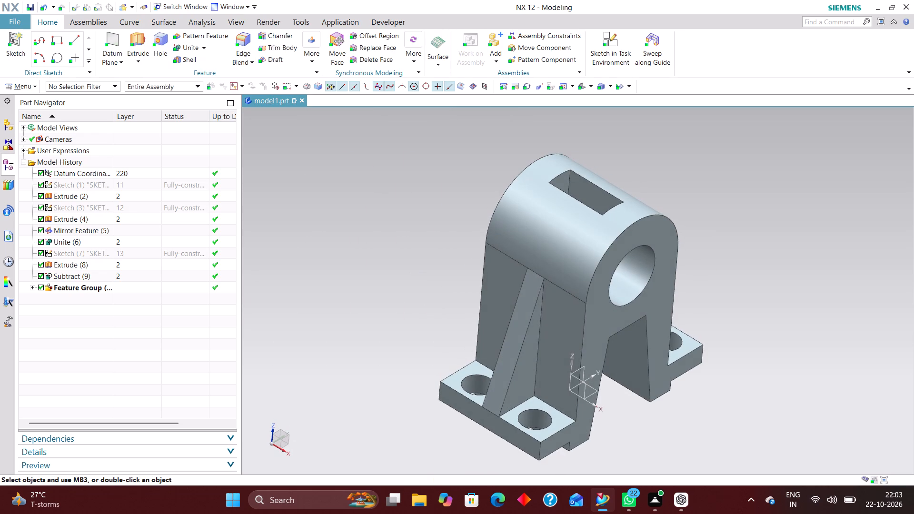
left_click(37, 89)
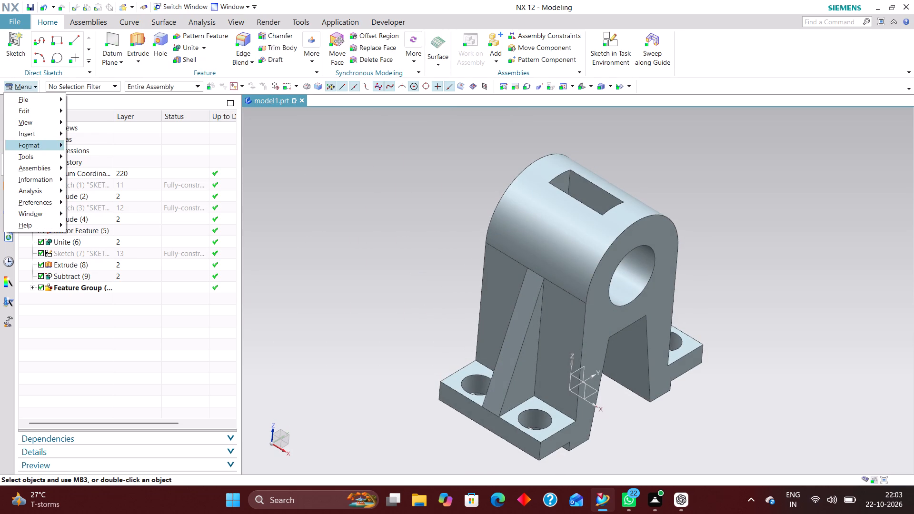
left_click(33, 145)
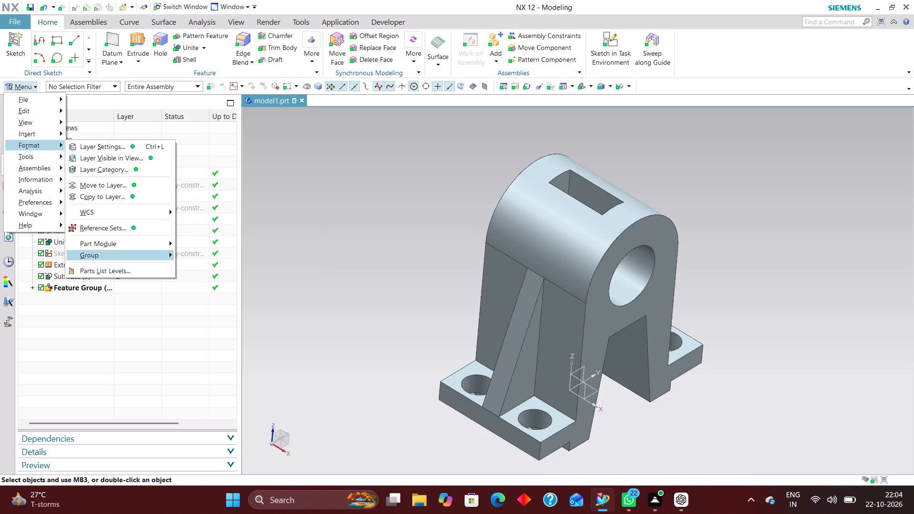
left_click(106, 253)
left_click(188, 253)
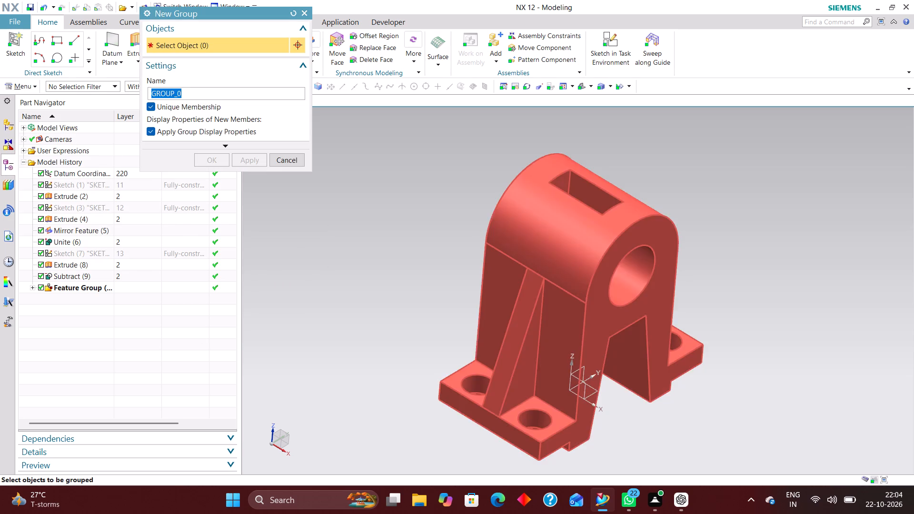
left_click(540, 292)
left_click(205, 156)
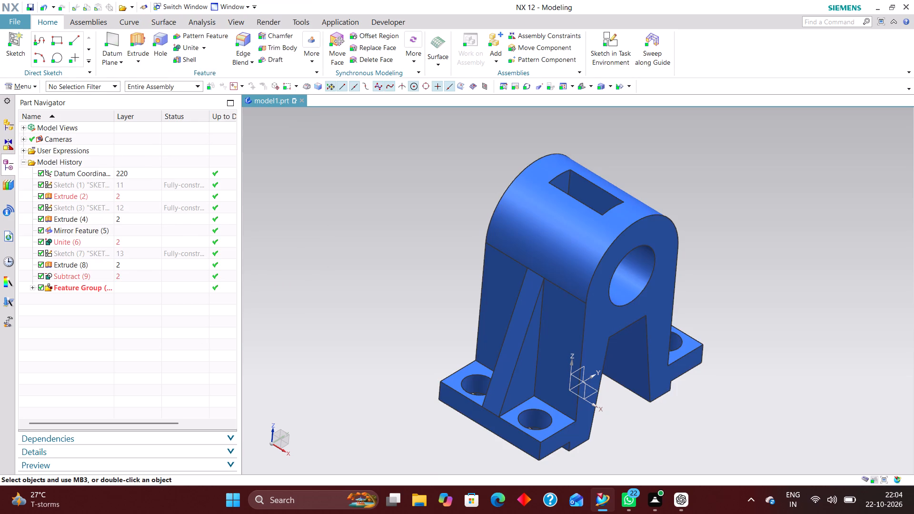
Run Part Cleanup on the work part, additionally deleting unused units, enabling all serious delete actions, and setting Component Display to remove all changes.
left_click(33, 86)
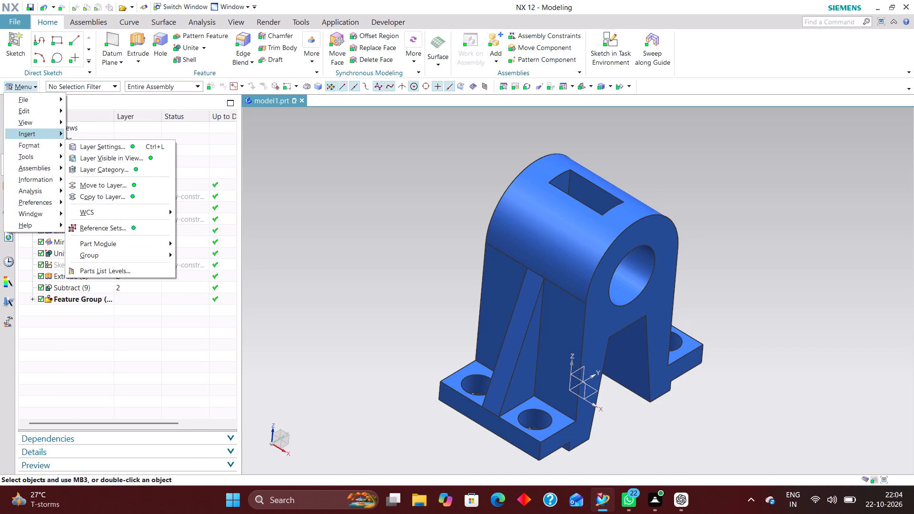
left_click(40, 101)
left_click(121, 291)
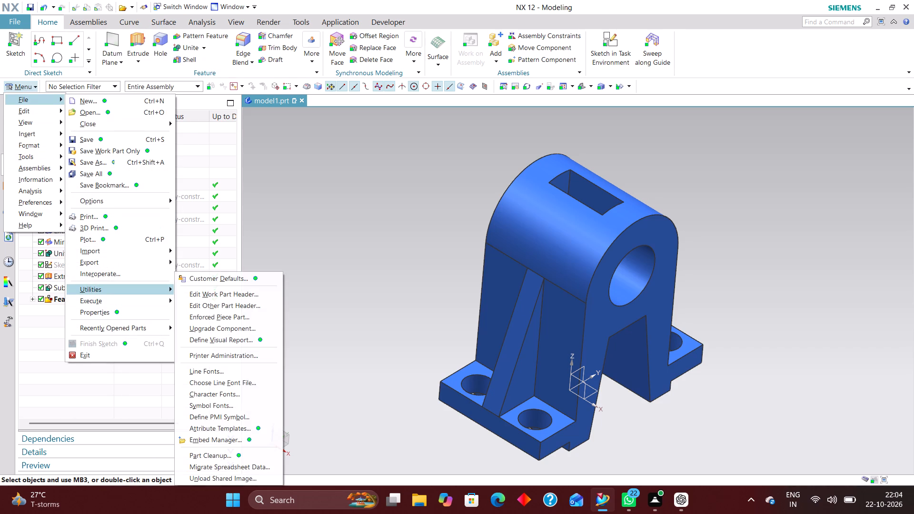
left_click(214, 455)
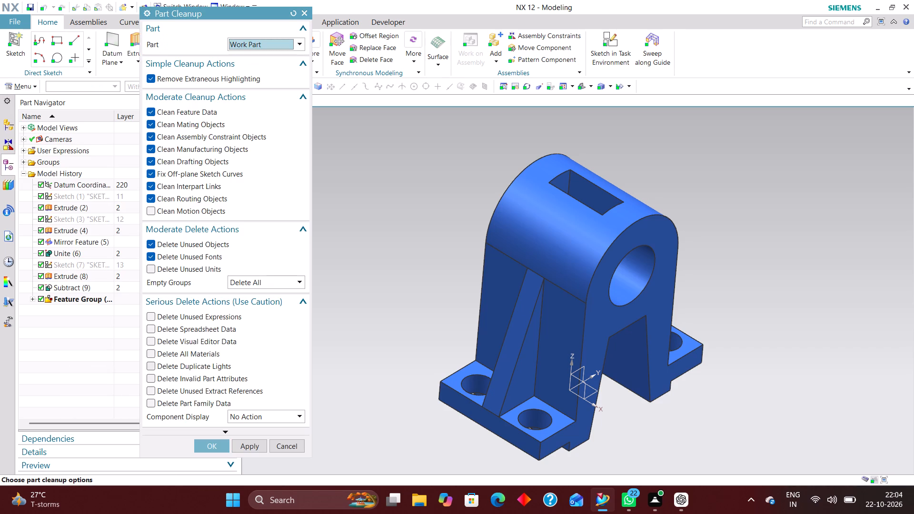
left_click(164, 267)
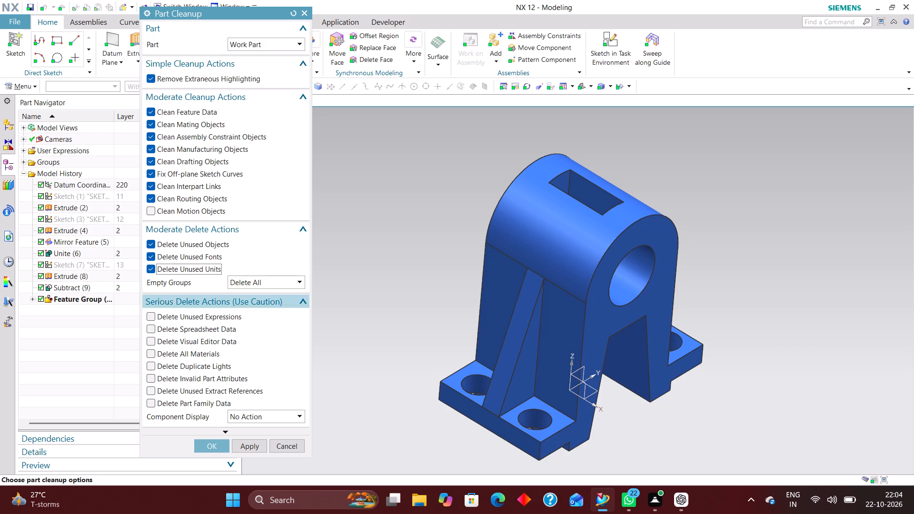
left_click(165, 312)
left_click(163, 328)
left_click(164, 339)
left_click(169, 352)
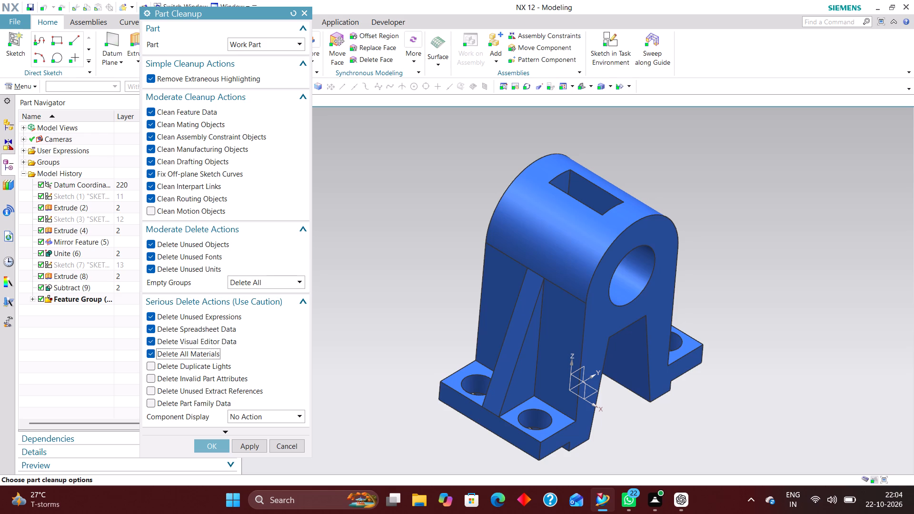
left_click(169, 361)
left_click(170, 372)
left_click(174, 381)
left_click(171, 388)
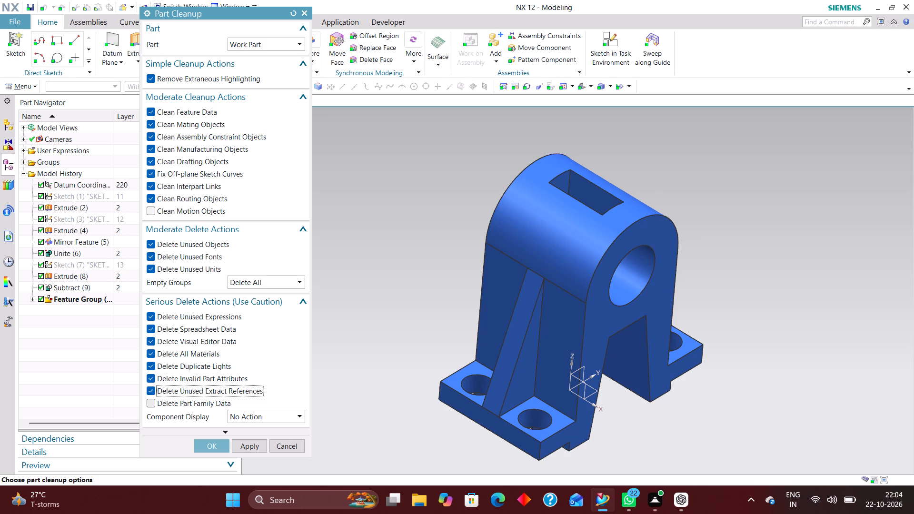
left_click(173, 400)
left_click(281, 413)
left_click(266, 445)
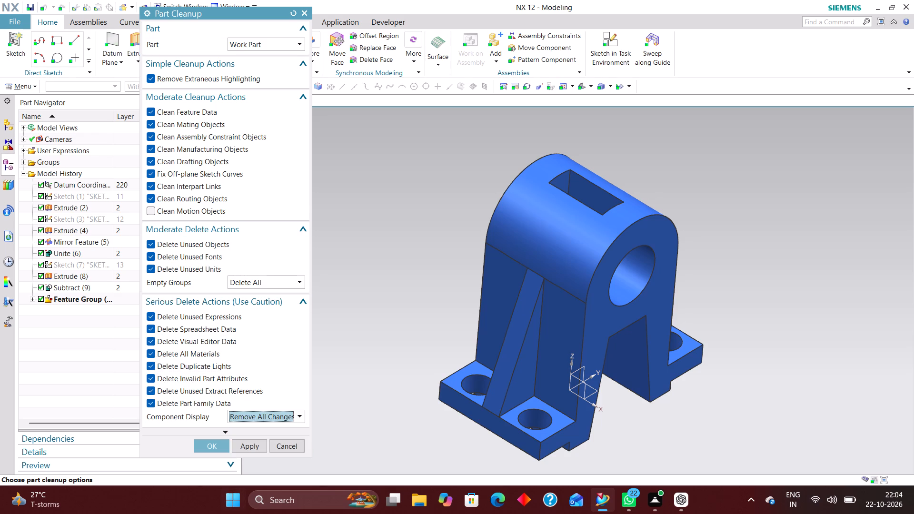
left_click(208, 446)
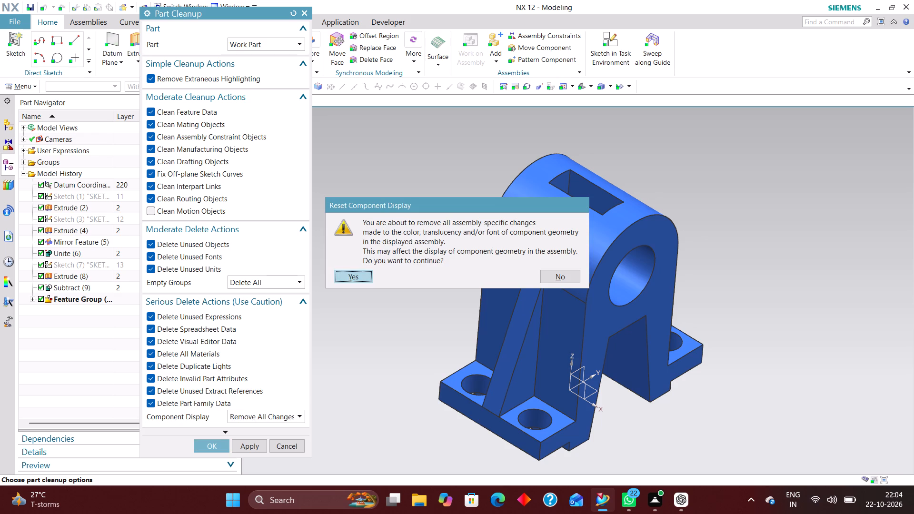
left_click(350, 271)
left_click(354, 268)
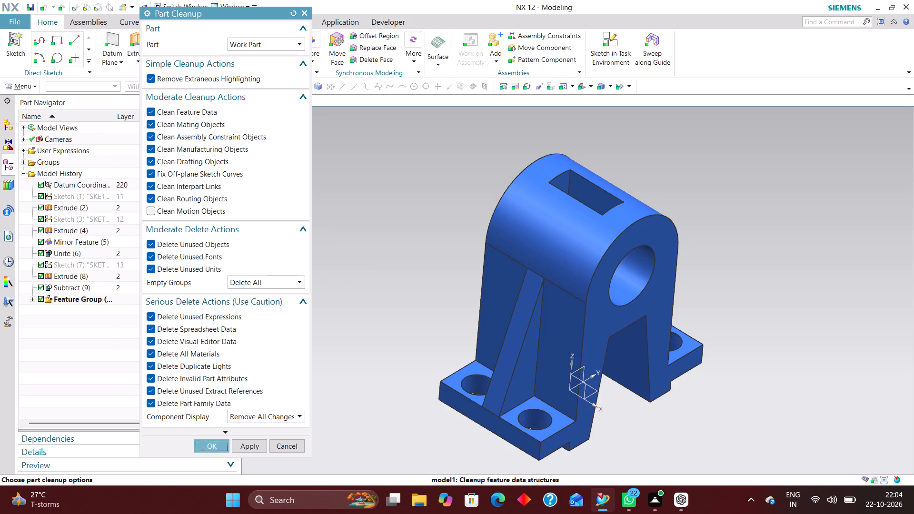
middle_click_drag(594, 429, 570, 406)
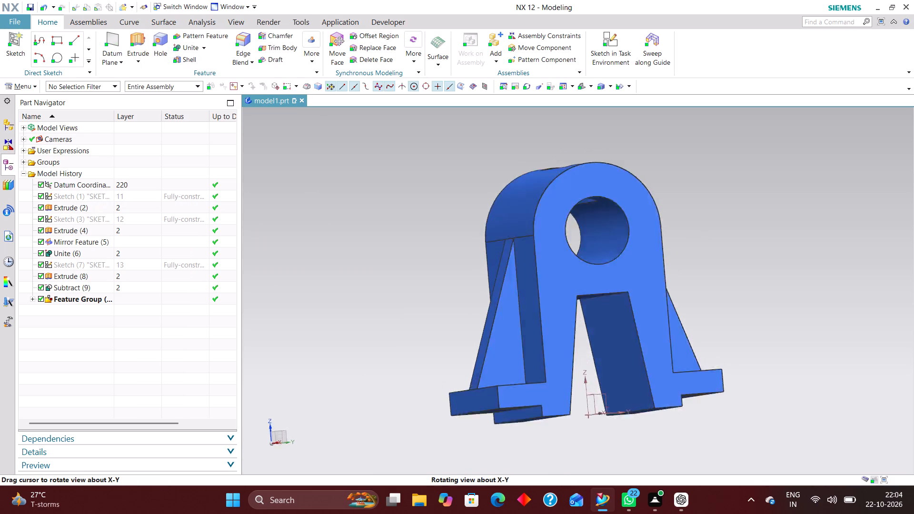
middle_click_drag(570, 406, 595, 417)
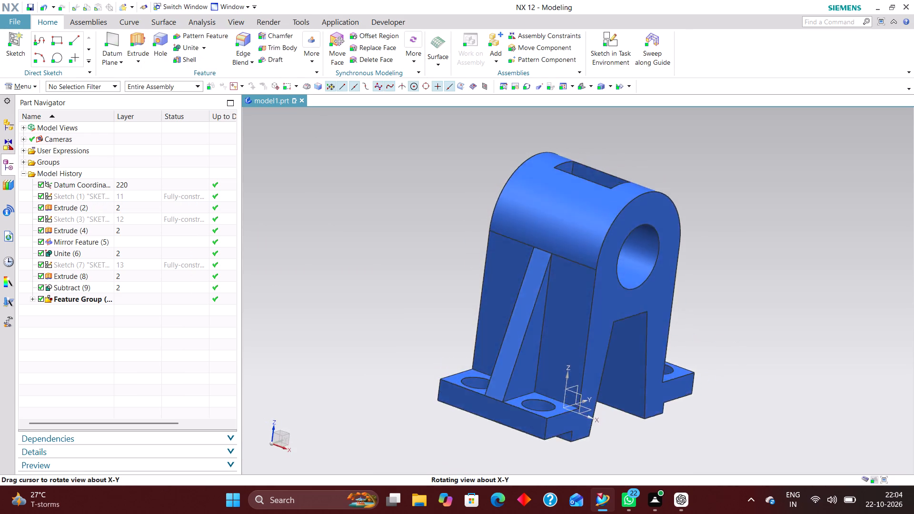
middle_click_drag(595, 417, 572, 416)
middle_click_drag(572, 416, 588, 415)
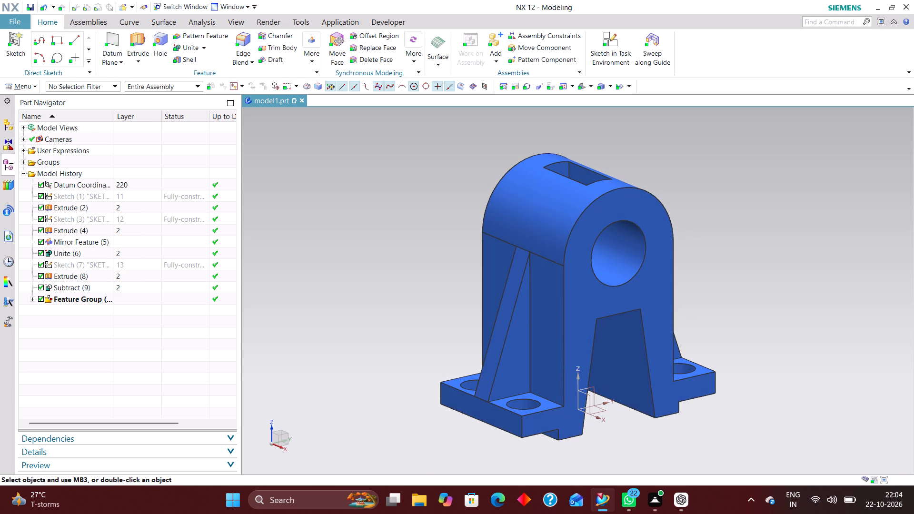
Add a new reference set containing the bracket's solid body, keeping the default name.
left_click(35, 84)
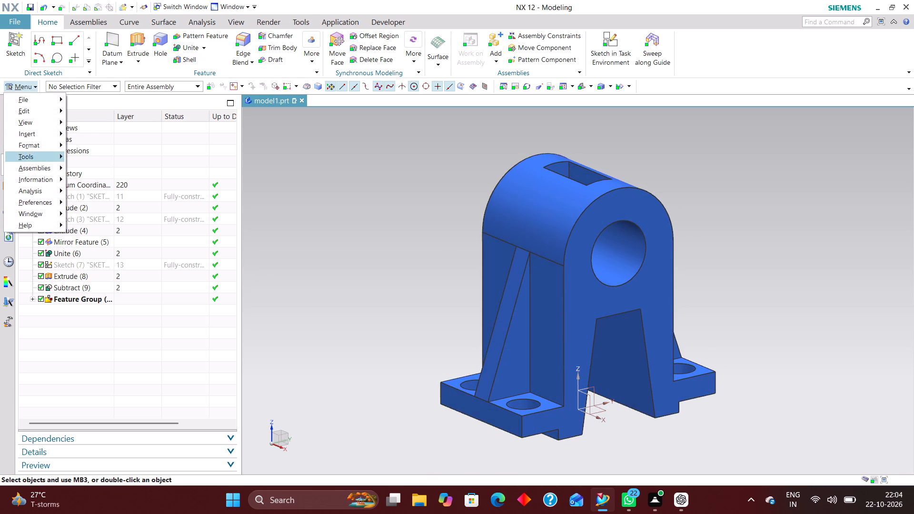
left_click(43, 147)
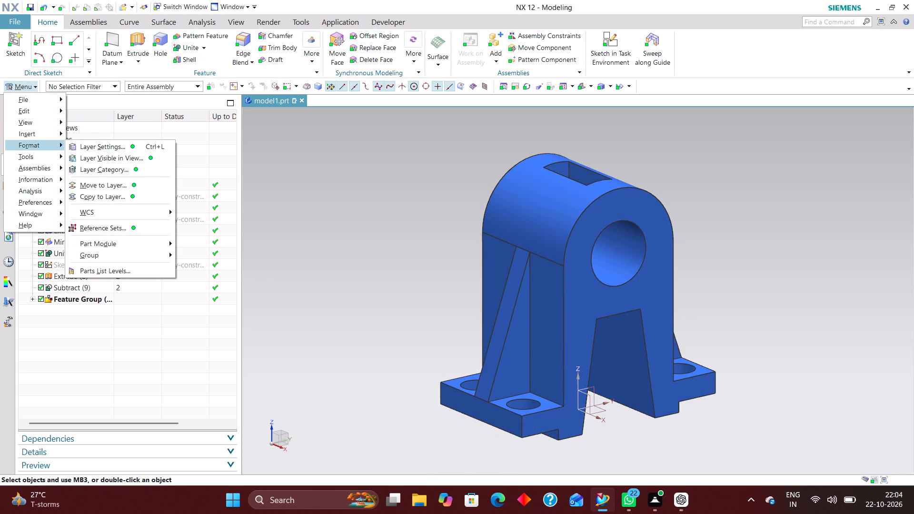
left_click(135, 230)
left_click(298, 74)
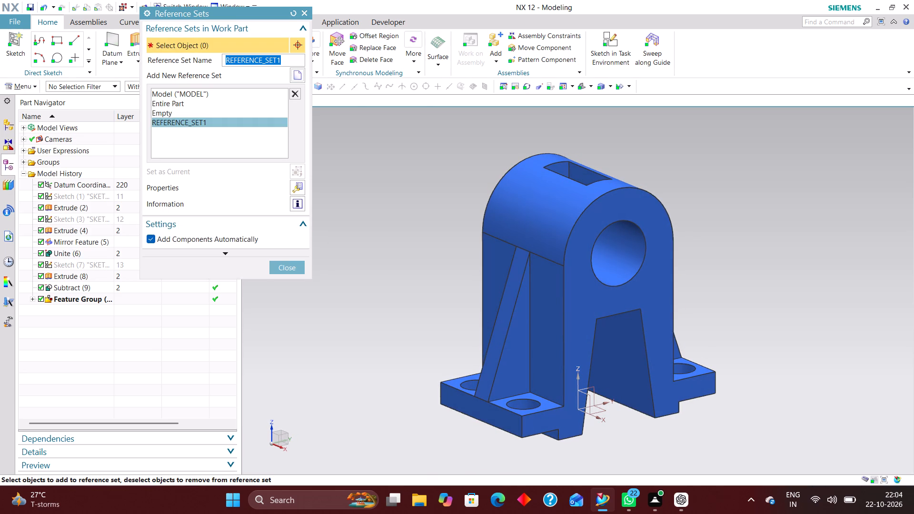
left_click(581, 291)
left_click(285, 264)
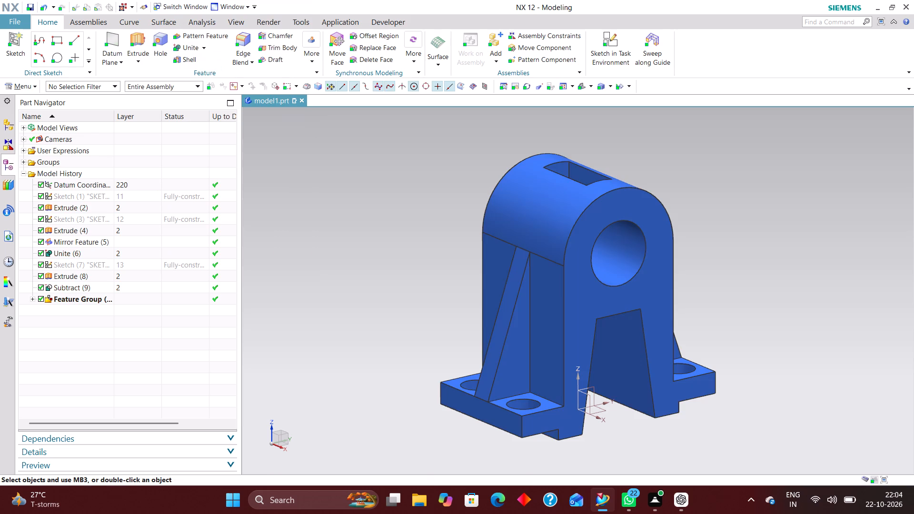
Add the bracket's solid body to the part's Product Interface objects, with the object type left on Automatic.
left_click(36, 87)
left_click(45, 202)
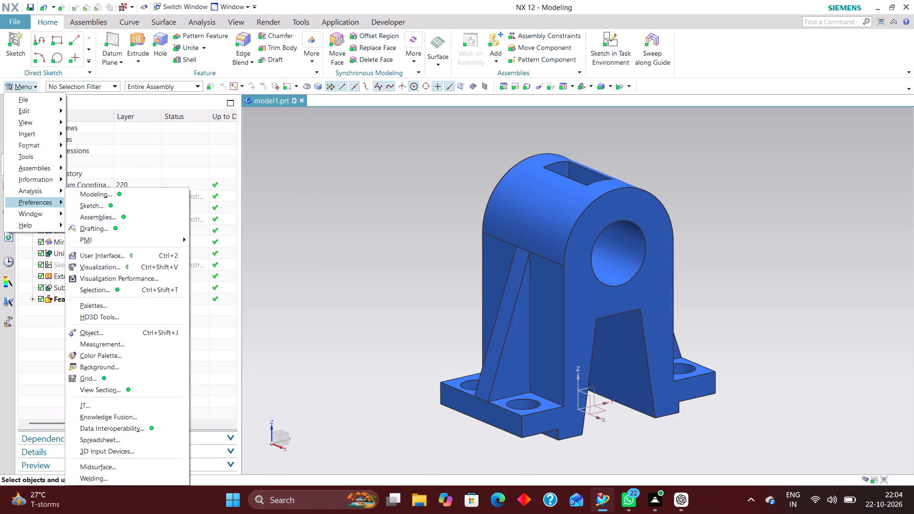
left_click(34, 156)
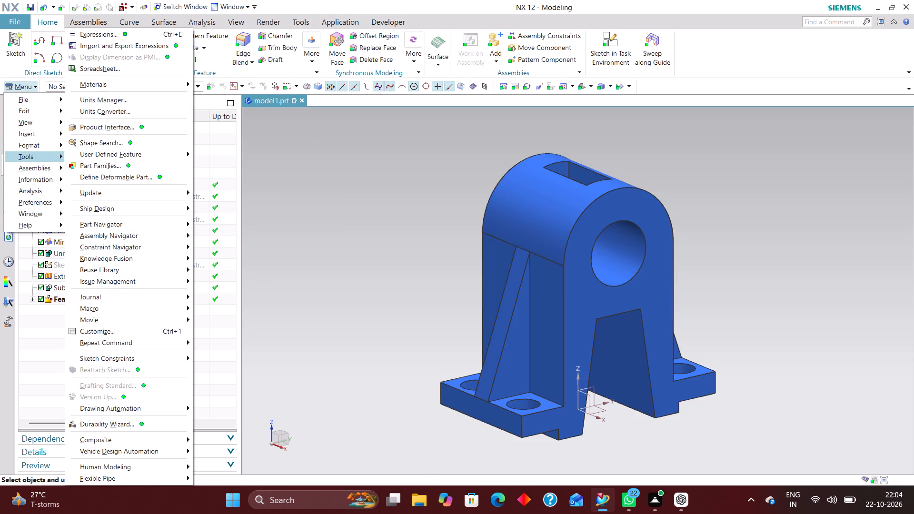
left_click(119, 128)
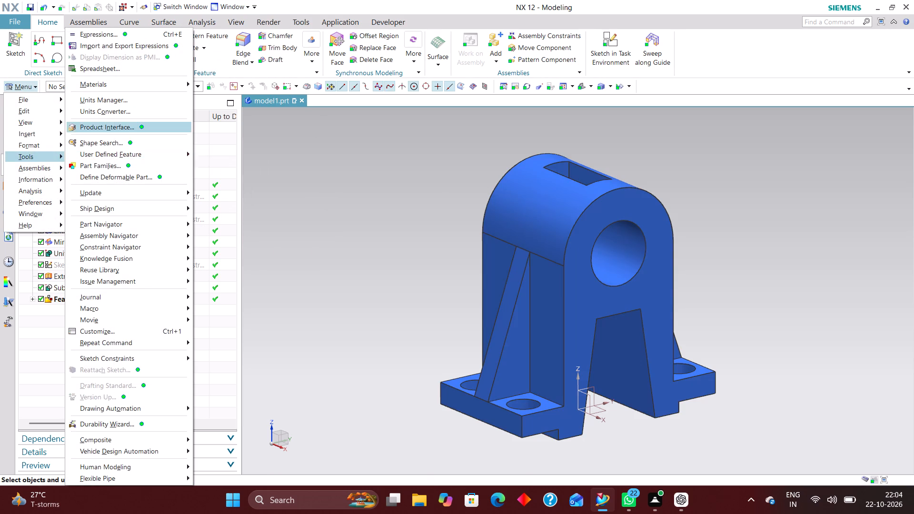
left_click(634, 225)
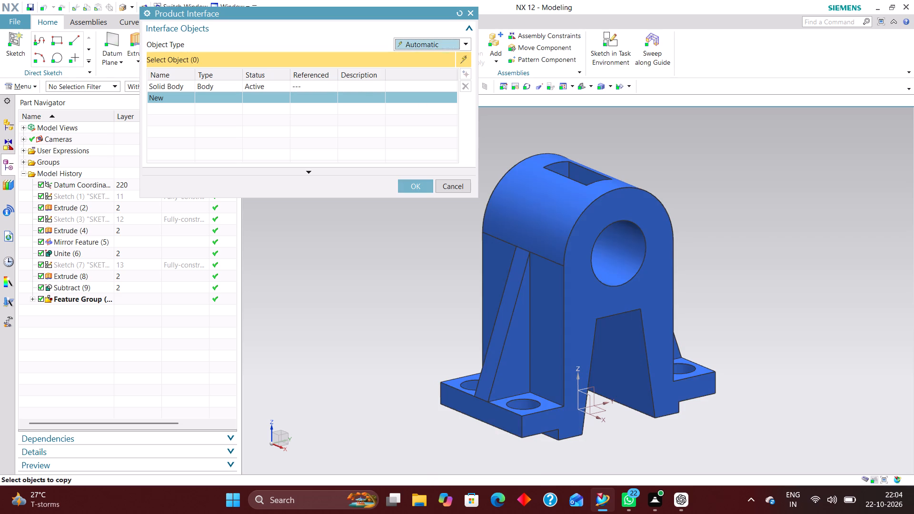
left_click(411, 187)
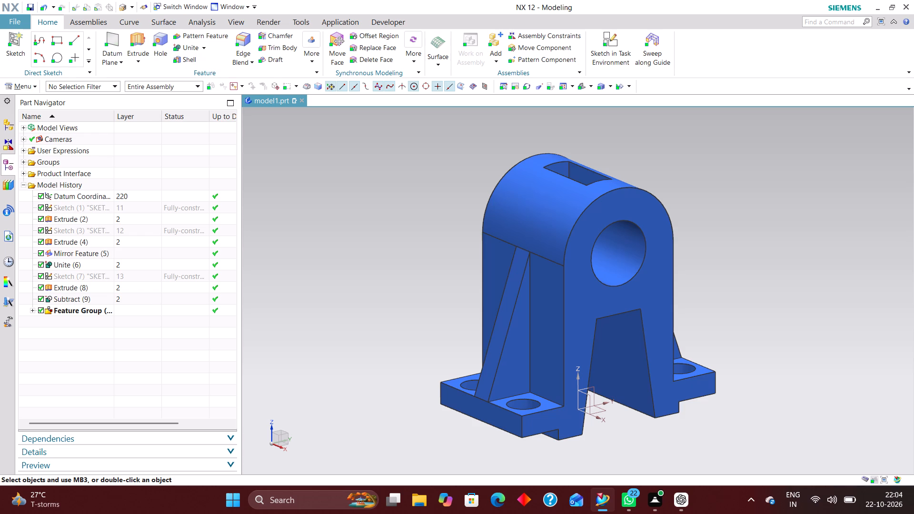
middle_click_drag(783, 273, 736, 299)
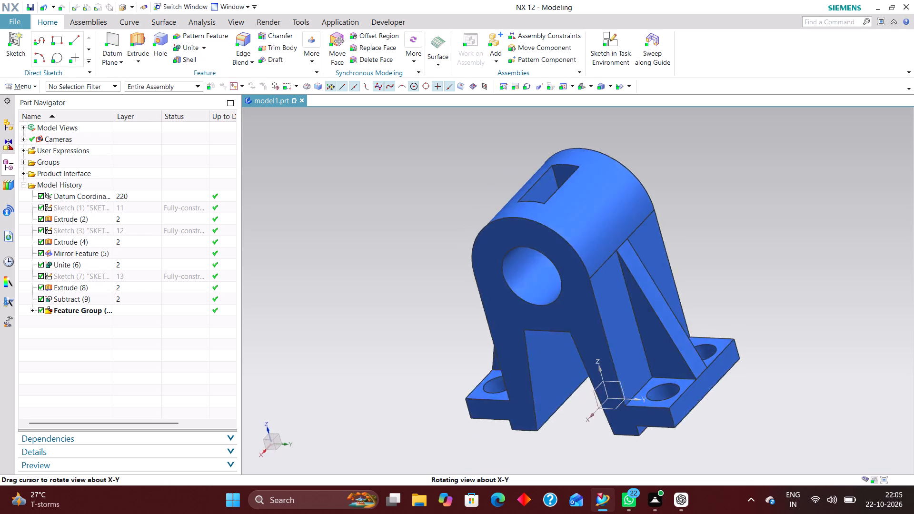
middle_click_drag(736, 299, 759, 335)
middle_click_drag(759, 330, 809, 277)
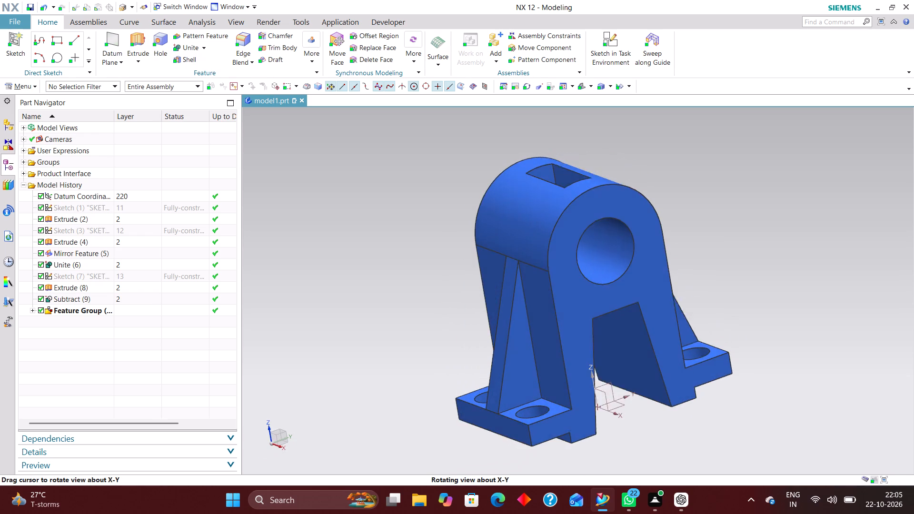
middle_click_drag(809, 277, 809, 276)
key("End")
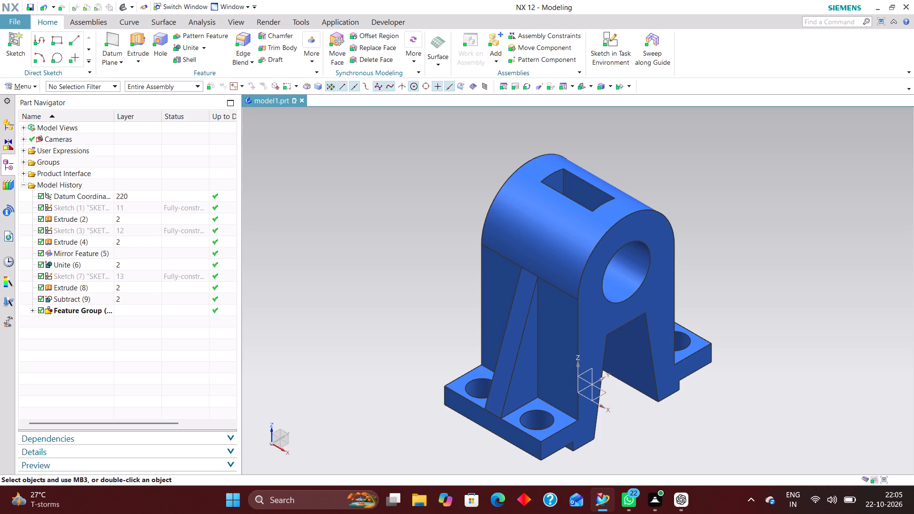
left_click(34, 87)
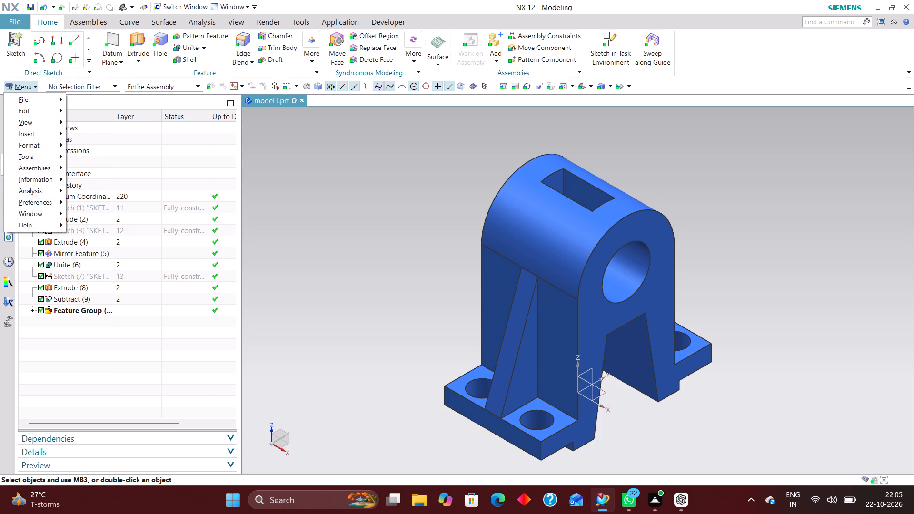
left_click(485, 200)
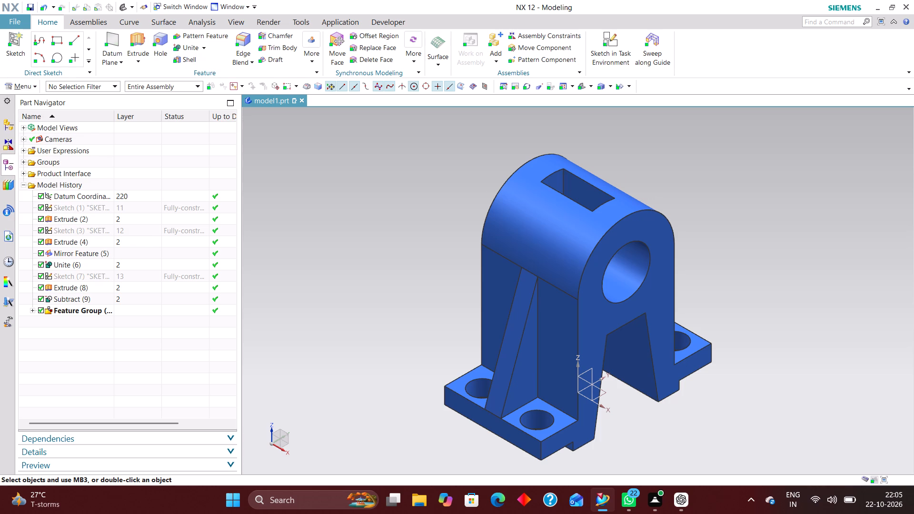
Create a new A2-size millimetre drawing of model1 with the default file name, leaving the title block cells unfilled.
left_click(23, 16)
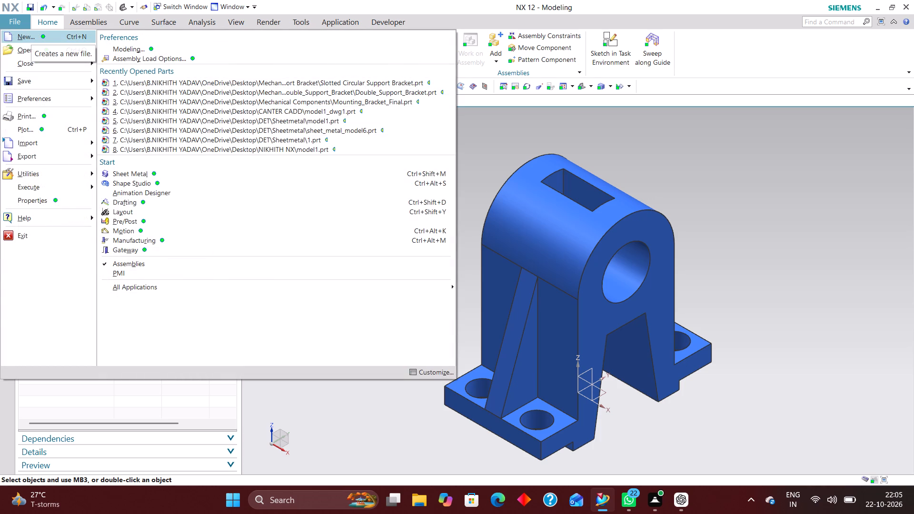
left_click(31, 34)
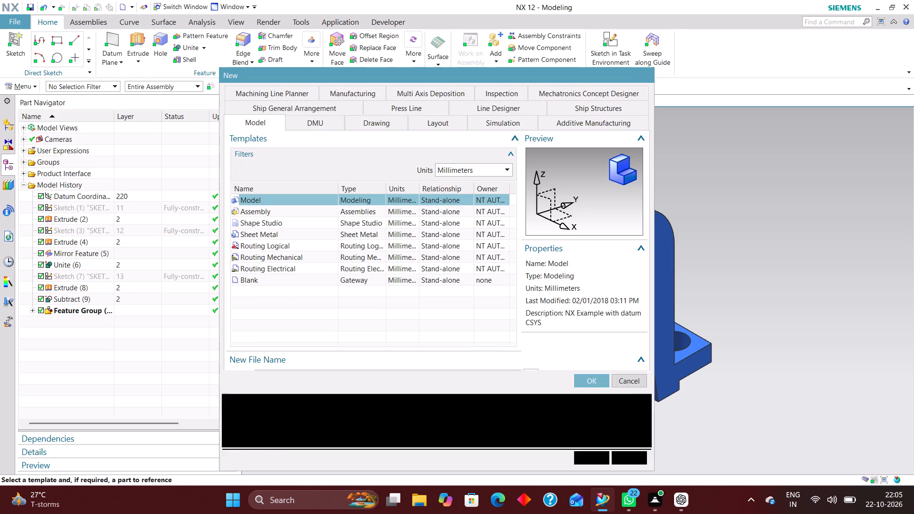
left_click(375, 123)
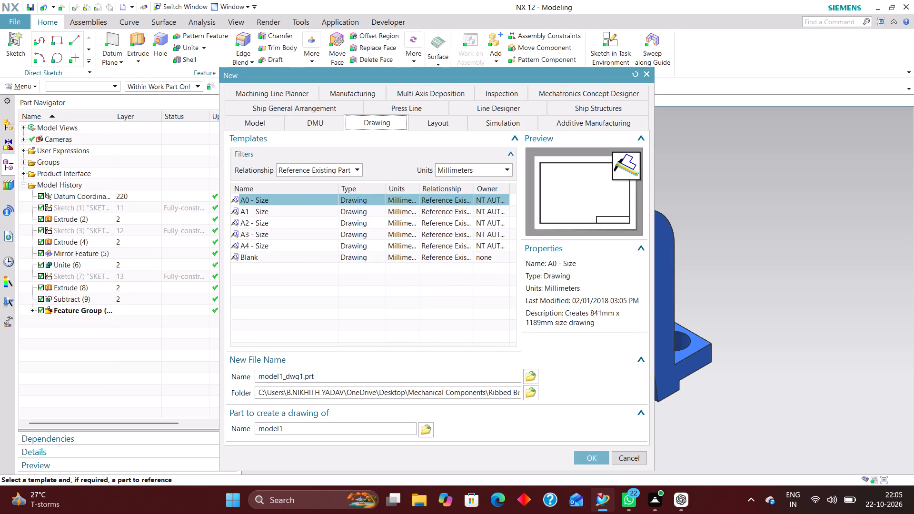
left_click(280, 219)
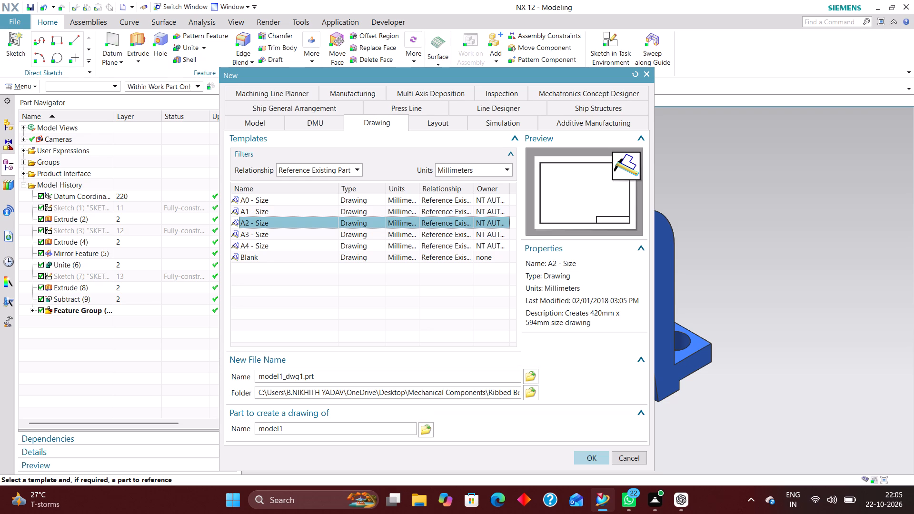
left_click(593, 455)
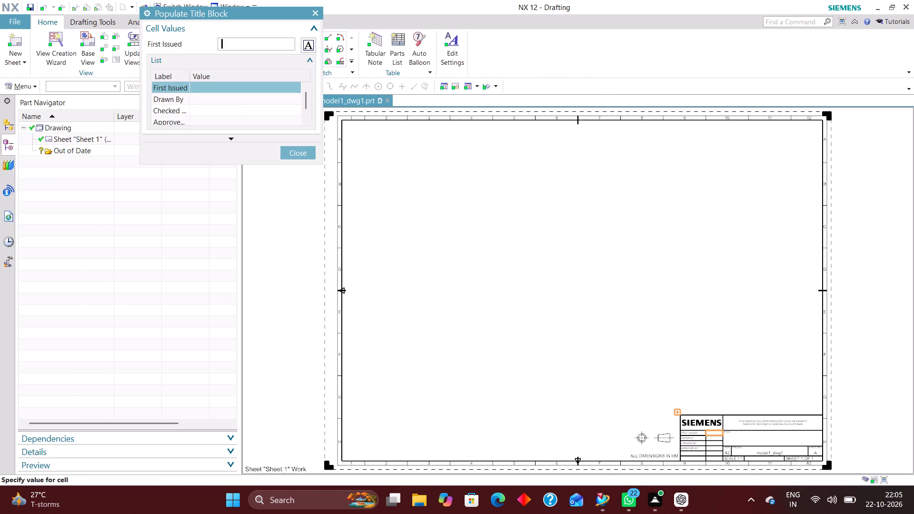
left_click_drag(273, 12, 267, 40)
left_click(290, 186)
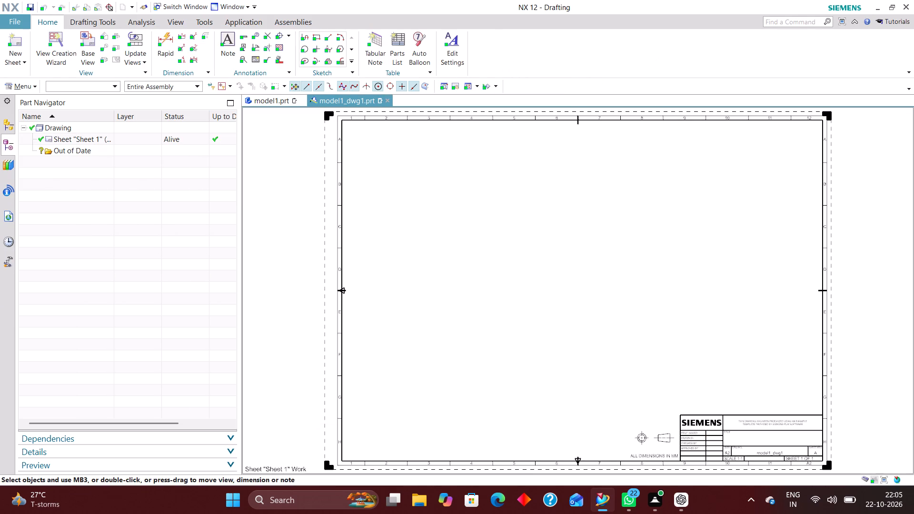
Set the drawing's work layer to 2 in the layer settings.
left_click(378, 258)
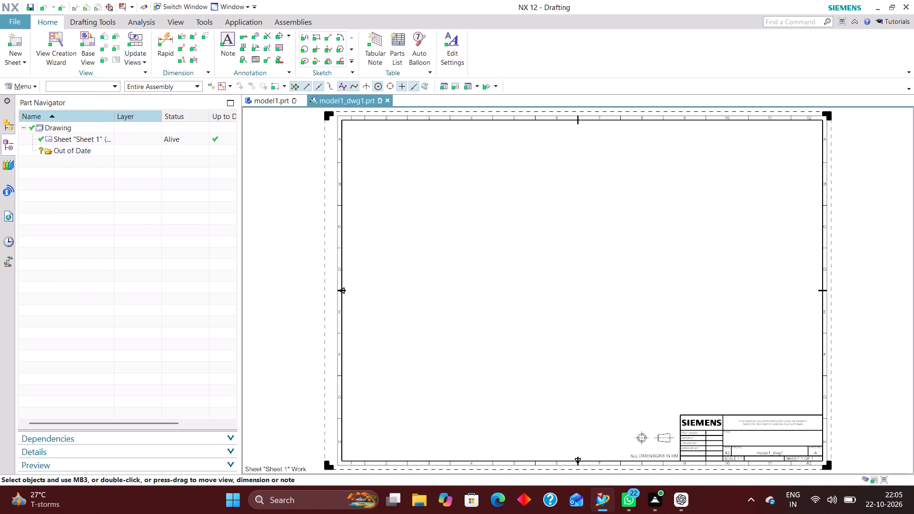
key("ctrl+l")
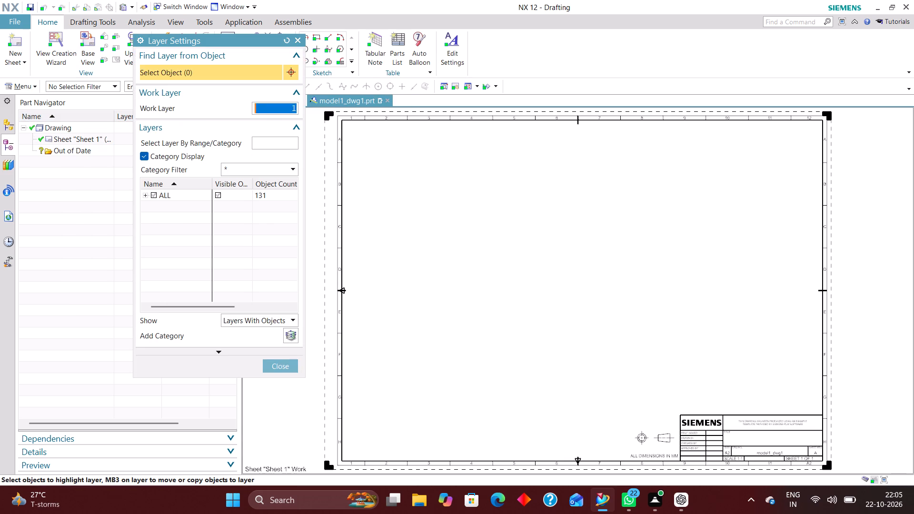
key("2")
key("Return")
left_click(273, 371)
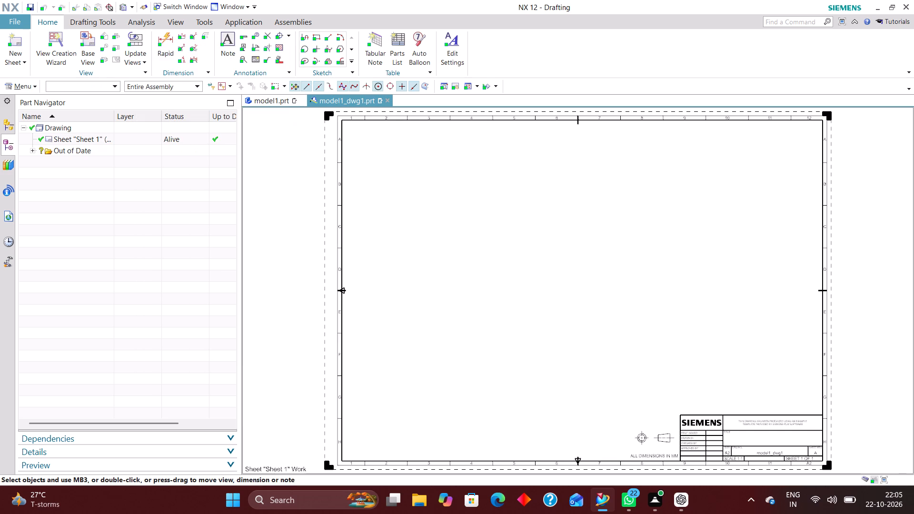
Place an Isometric base view of the bracket at 1:1 scale in the drawing sheet's upper-right area, without any projected views.
left_click(95, 44)
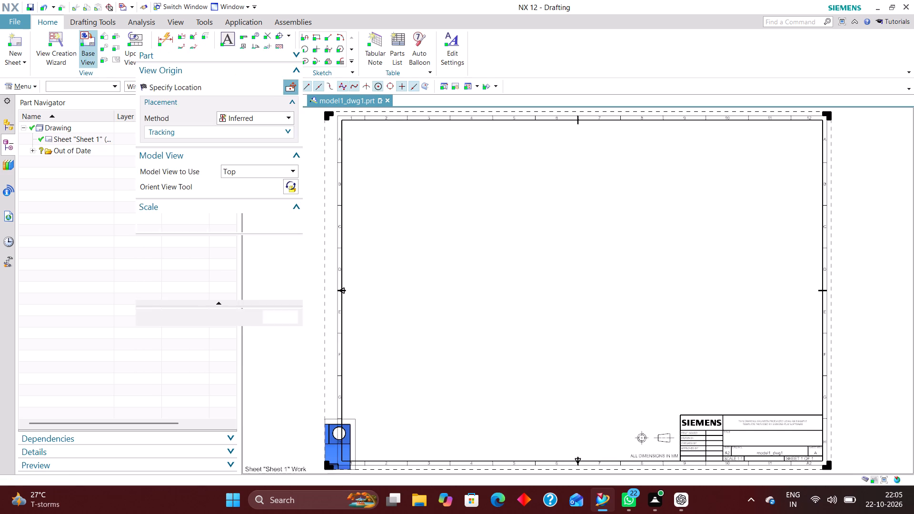
left_click(285, 169)
left_click(239, 247)
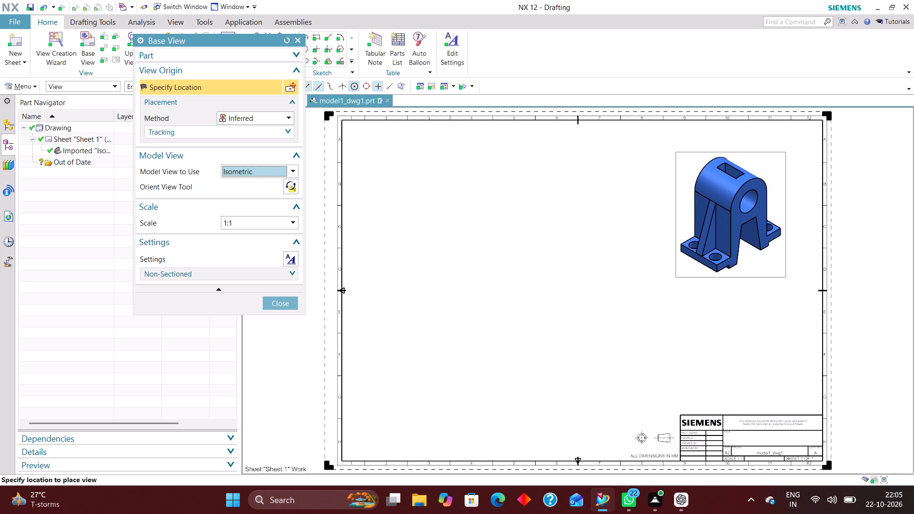
left_click(729, 217)
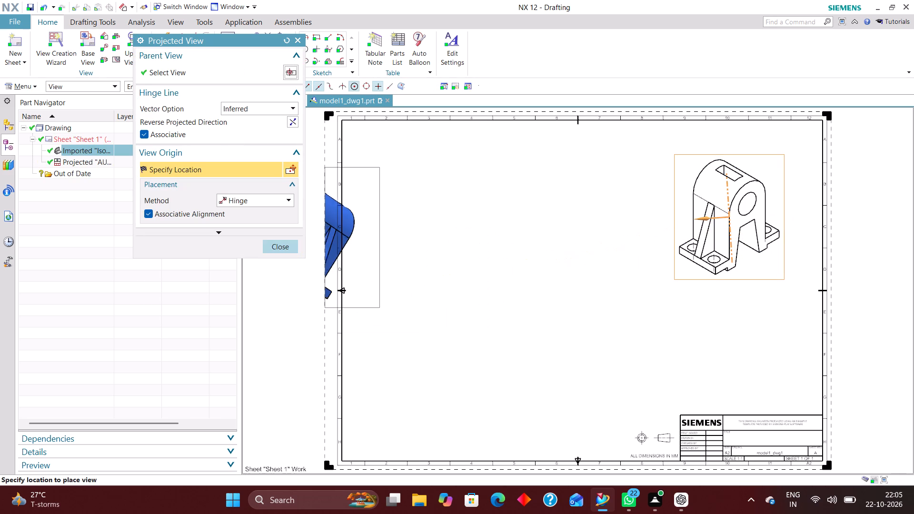
left_click(285, 246)
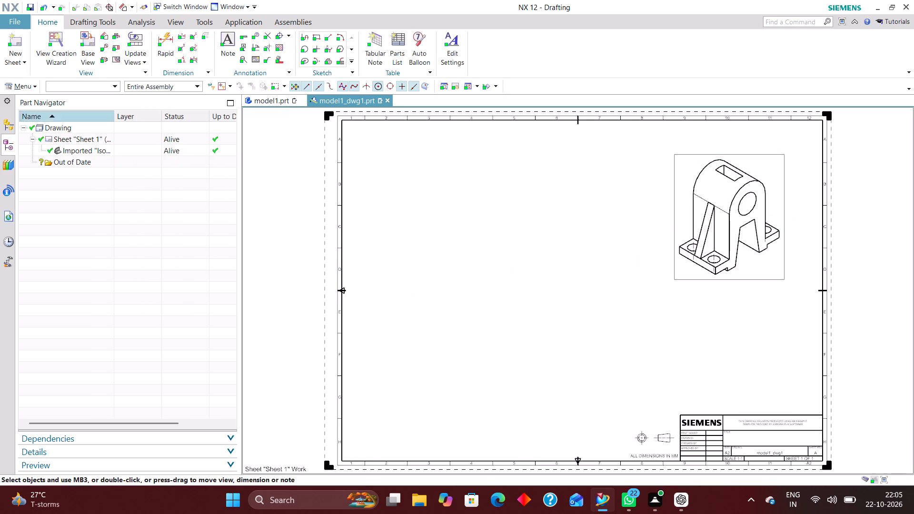
Place a Front base view at 1:1 beside the isometric view, reoriented to face the bore and A-shaped profile squarely, without projected views.
left_click(86, 40)
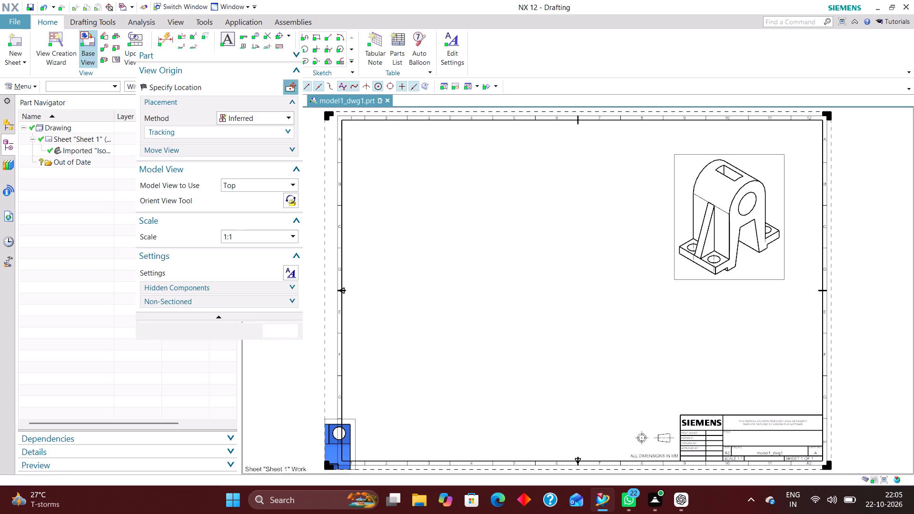
left_click(286, 182)
left_click(252, 205)
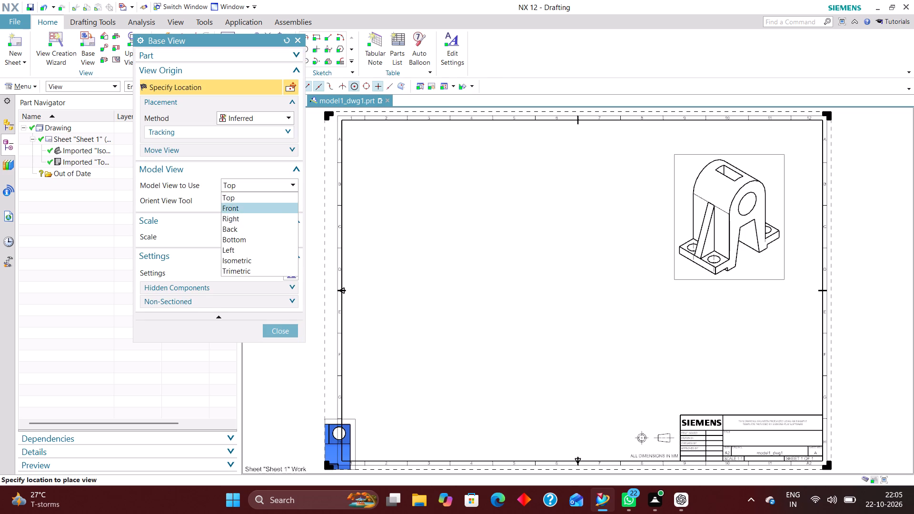
left_click(292, 200)
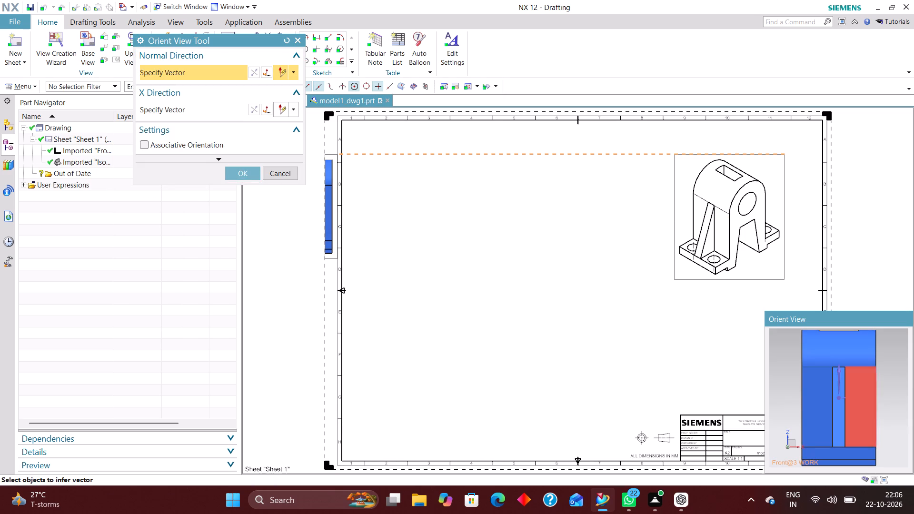
middle_click_drag(886, 427, 845, 435)
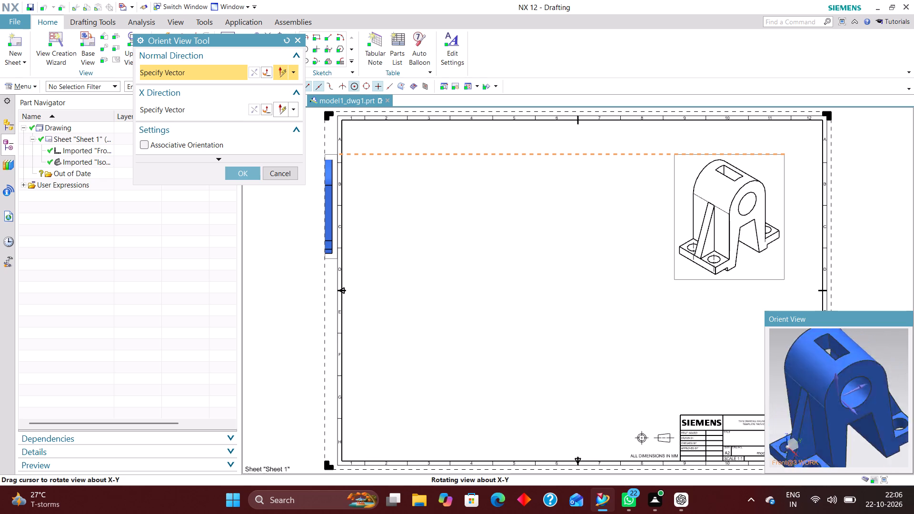
middle_click_drag(845, 435, 849, 435)
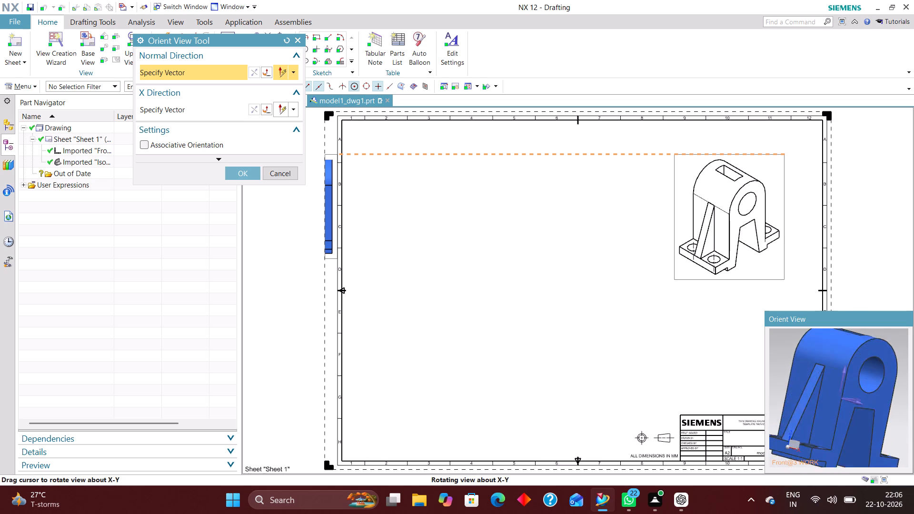
middle_click_drag(849, 435, 839, 434)
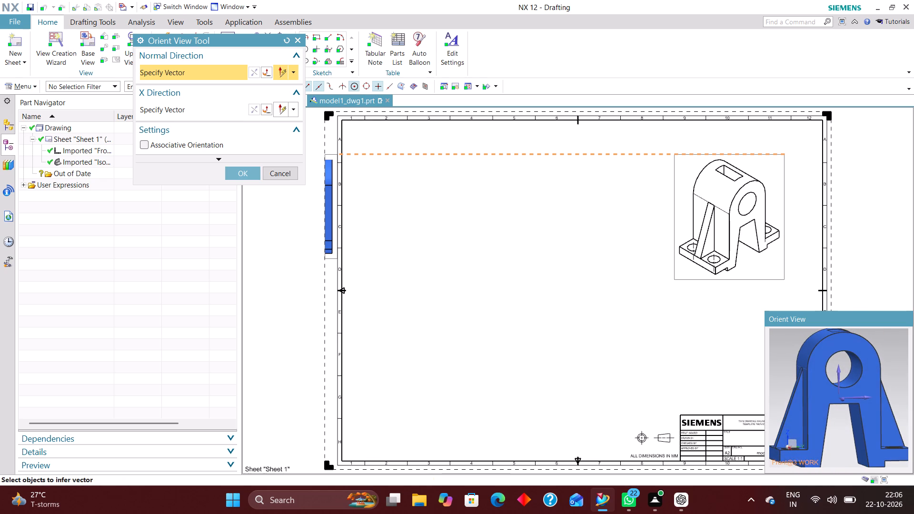
right_click_drag(900, 360, 814, 359)
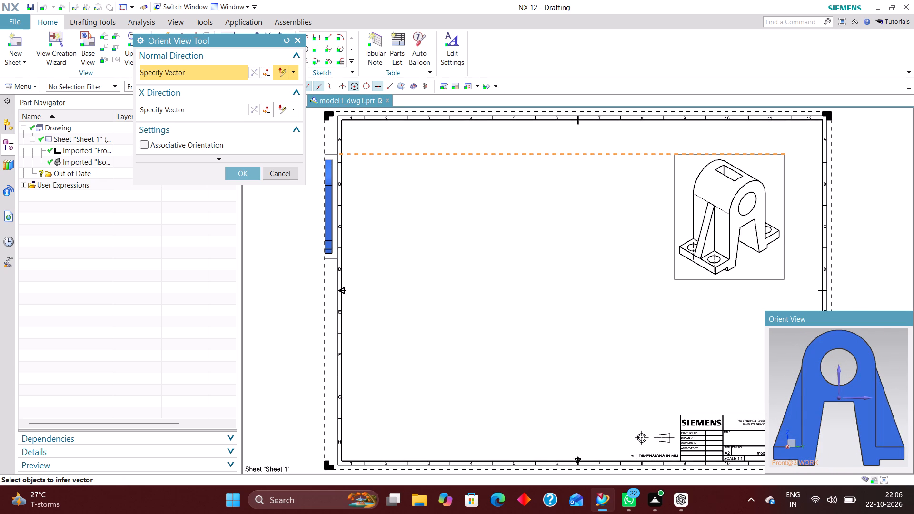
left_click(249, 177)
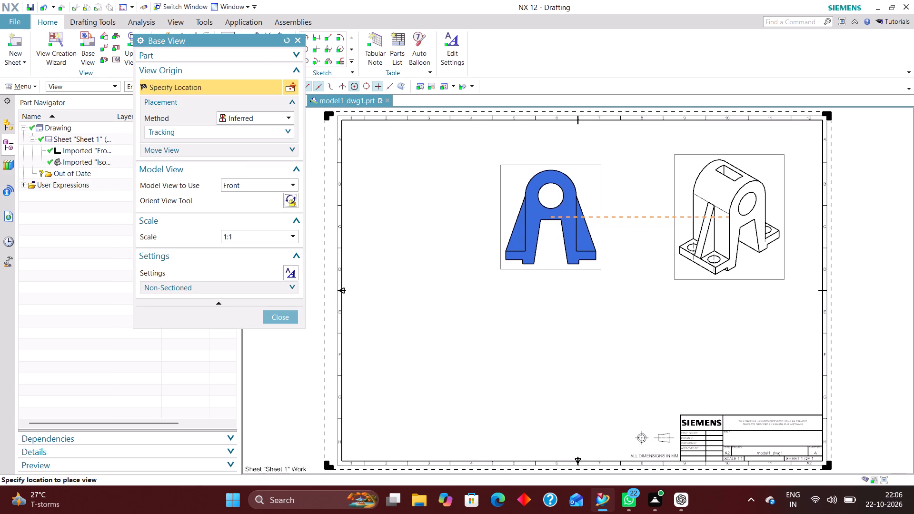
left_click(552, 211)
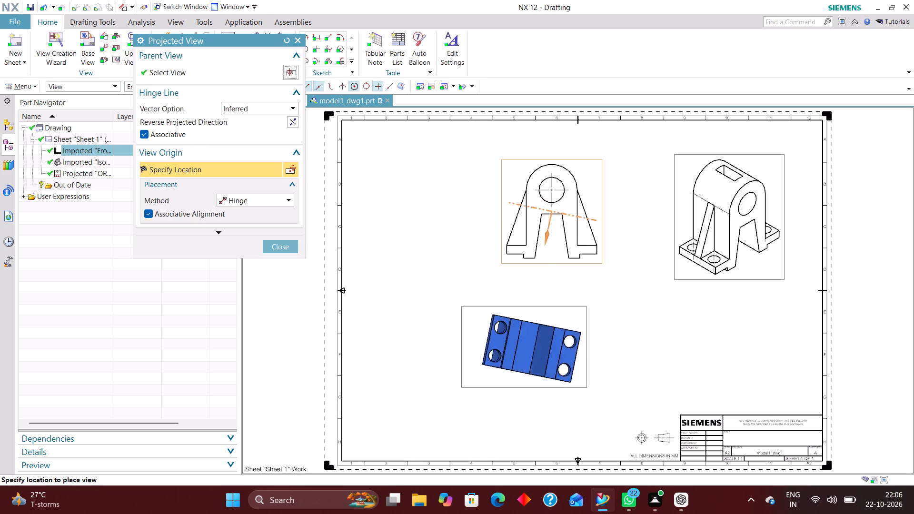
left_click(289, 241)
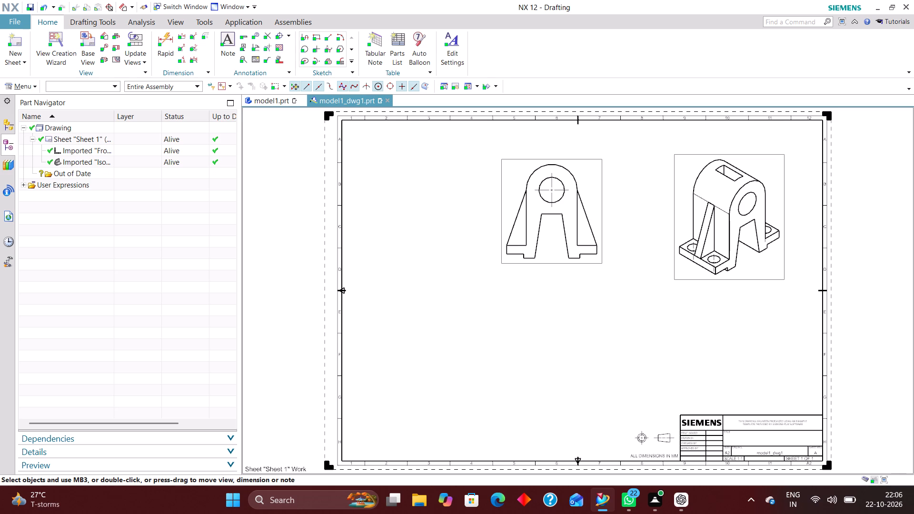
Start another base view of the bracket for the drawing sheet.
left_click(87, 36)
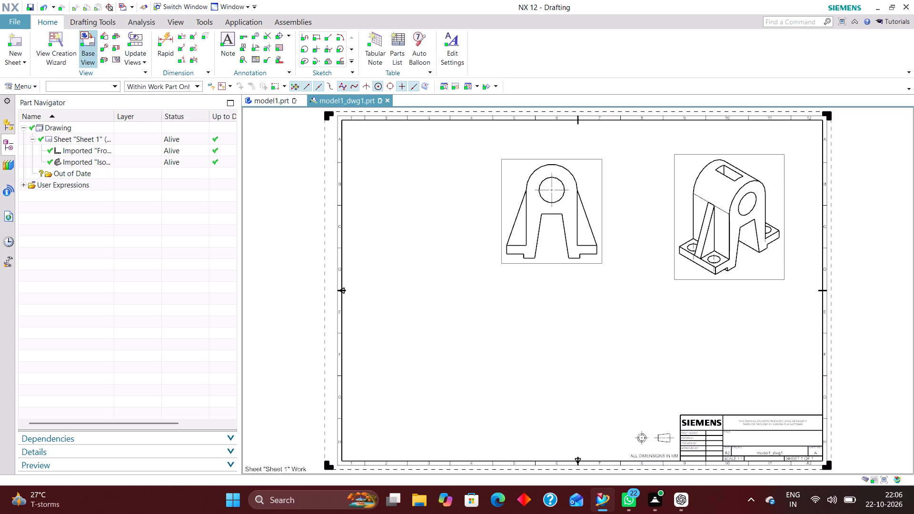
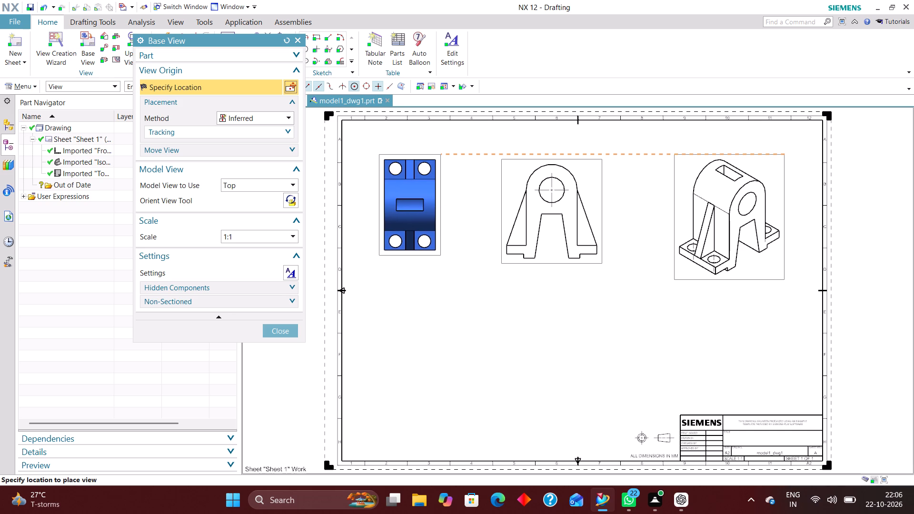
Place the Top base view at 1:1 on the far side of the front view from the isometric, without projected views.
left_click(410, 208)
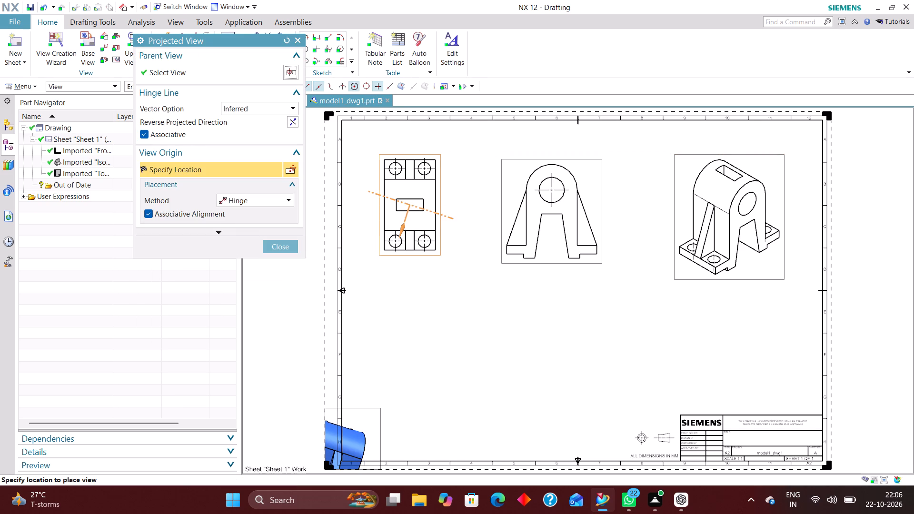
left_click(289, 248)
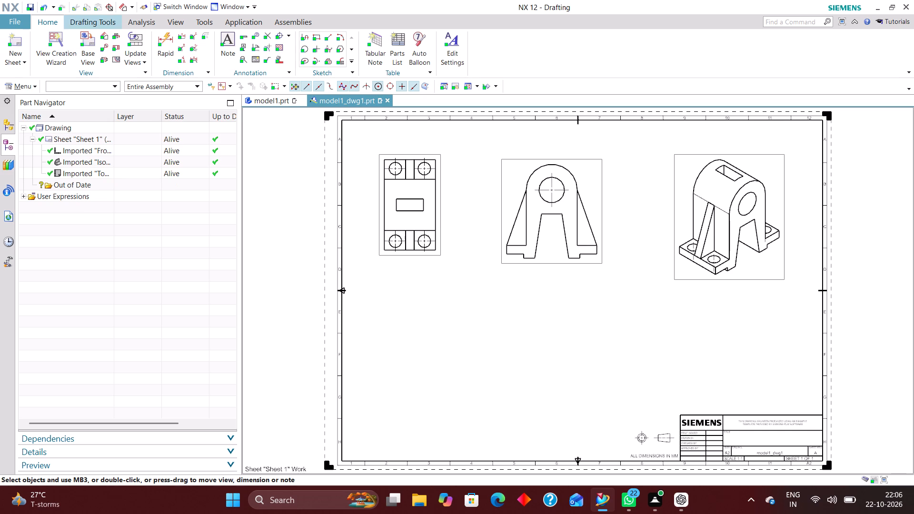
Place a Back base view of the bracket at 1:1 below and between the top and front views, without projected views.
left_click(92, 41)
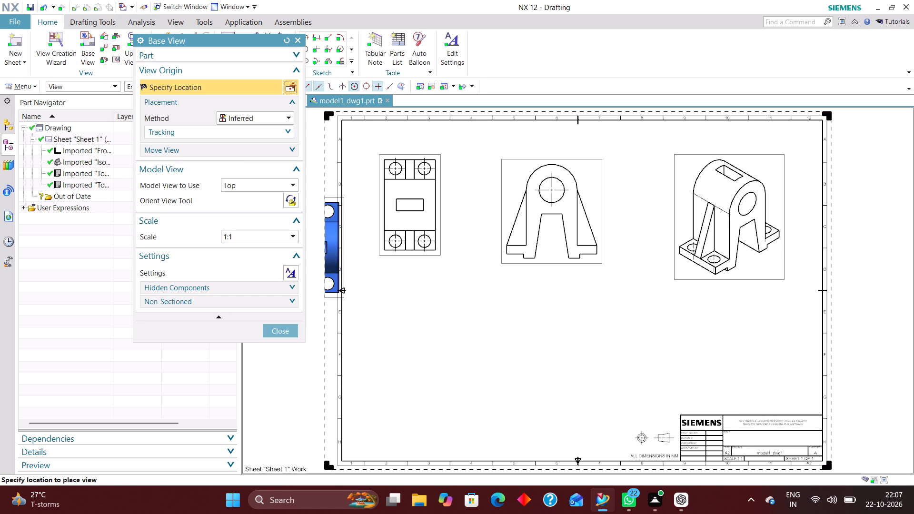
left_click(273, 181)
left_click(249, 215)
left_click(264, 180)
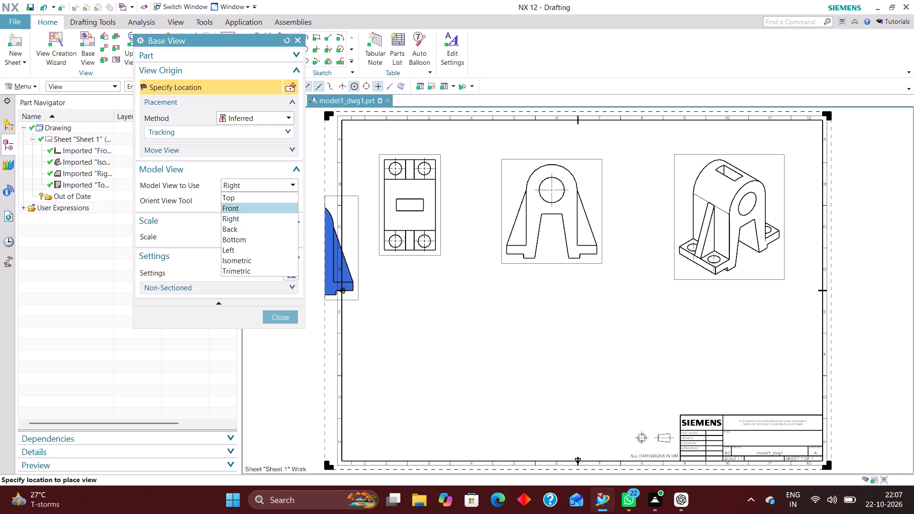
left_click(251, 227)
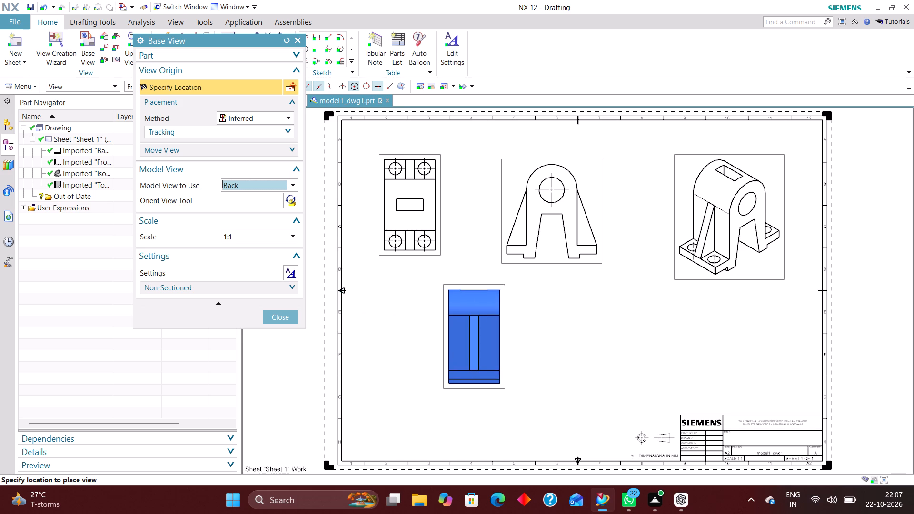
left_click(290, 184)
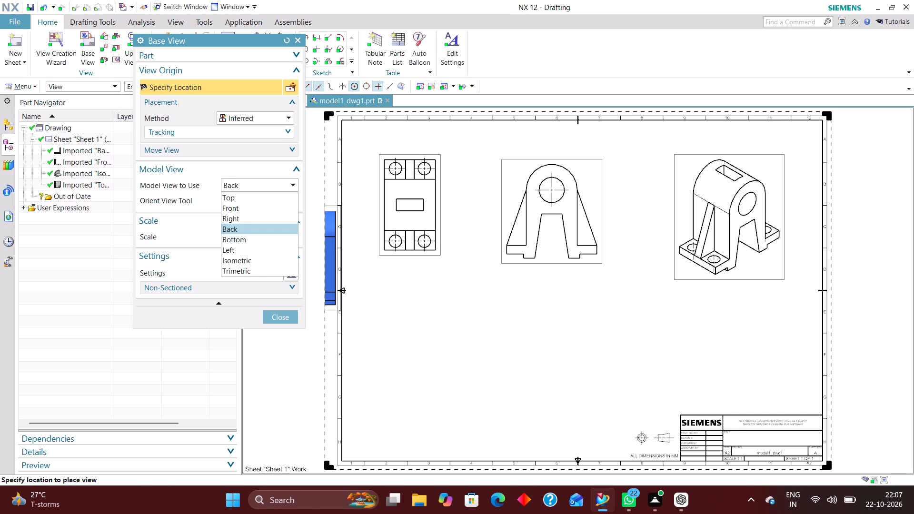
left_click(232, 227)
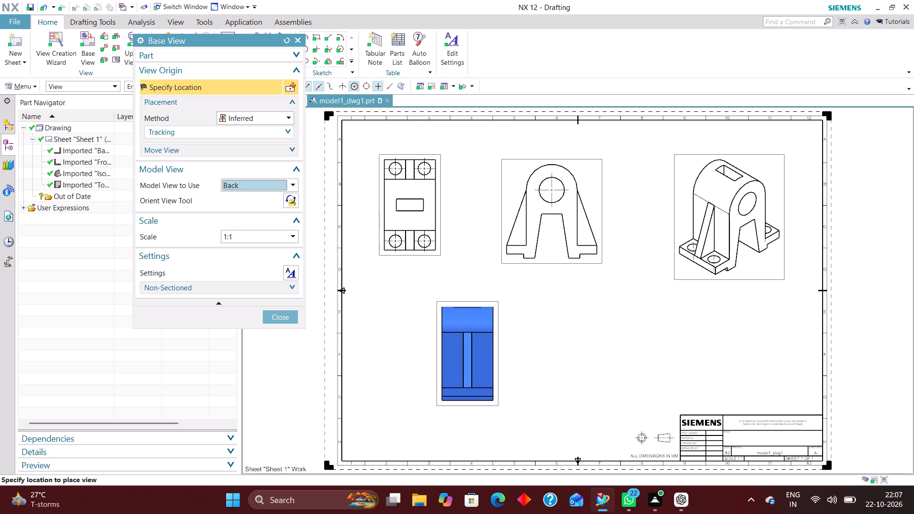
left_click(467, 356)
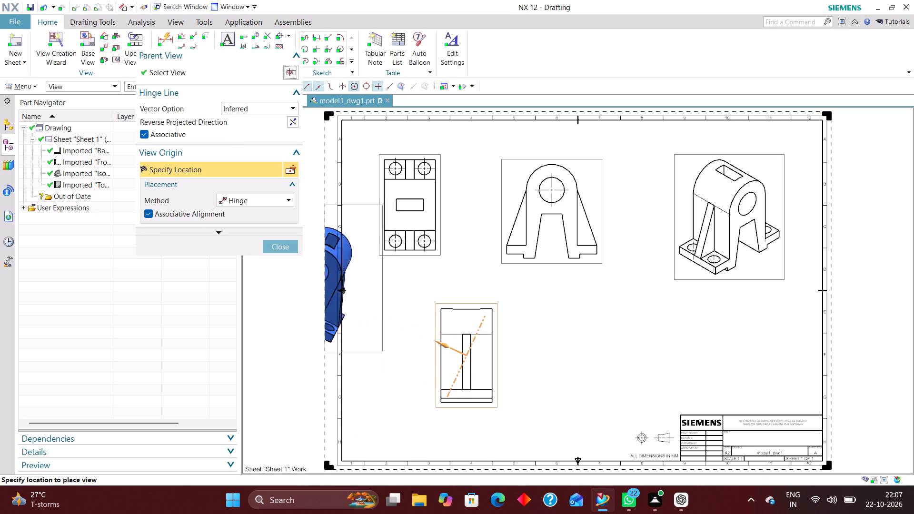
left_click(289, 248)
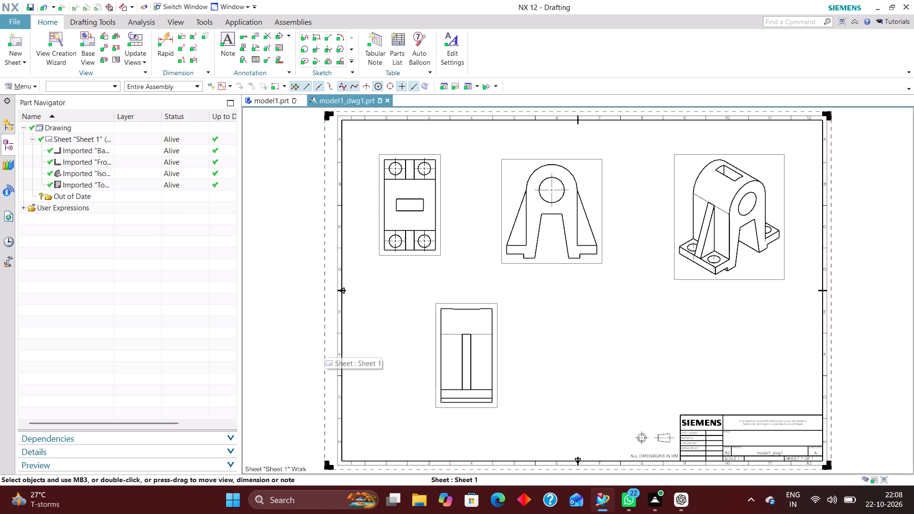
Edit Sheet 1 to use first-angle projection and the A3 - 297 x 420 size.
right_click(323, 350)
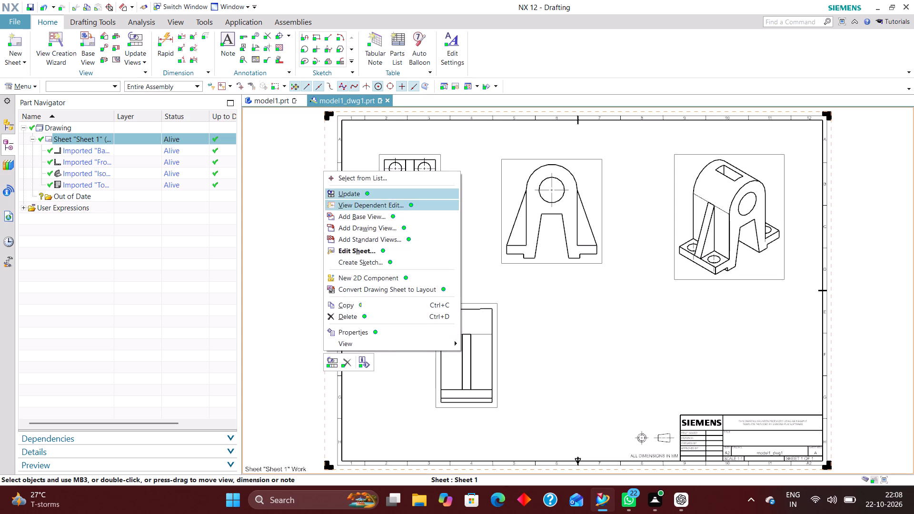
left_click(356, 247)
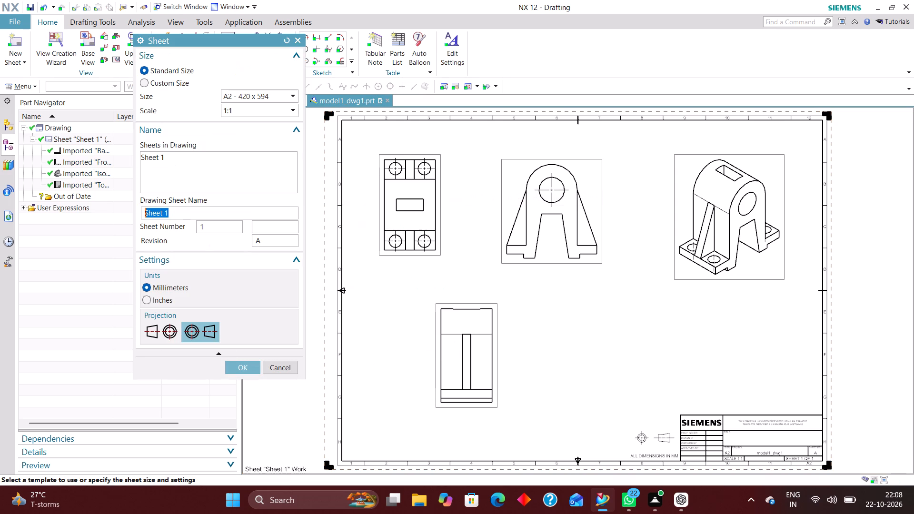
left_click(152, 333)
left_click(236, 112)
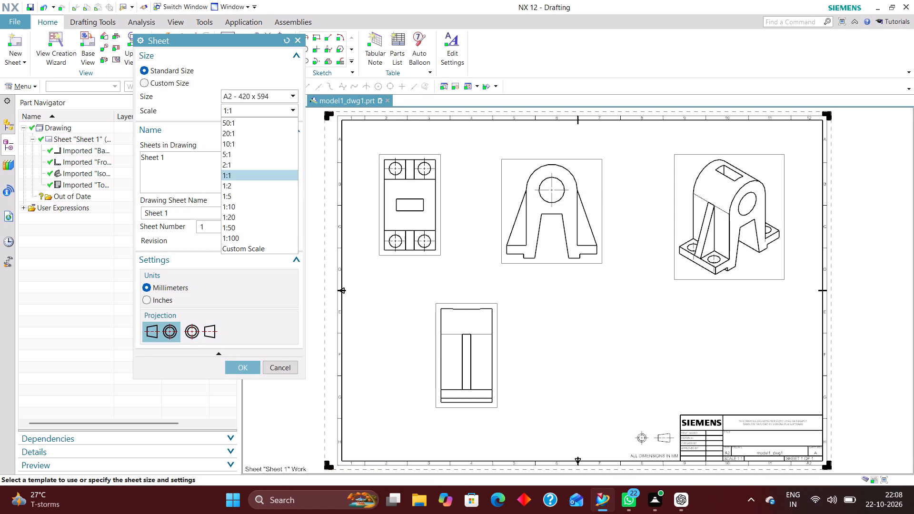
left_click(242, 110)
left_click(277, 95)
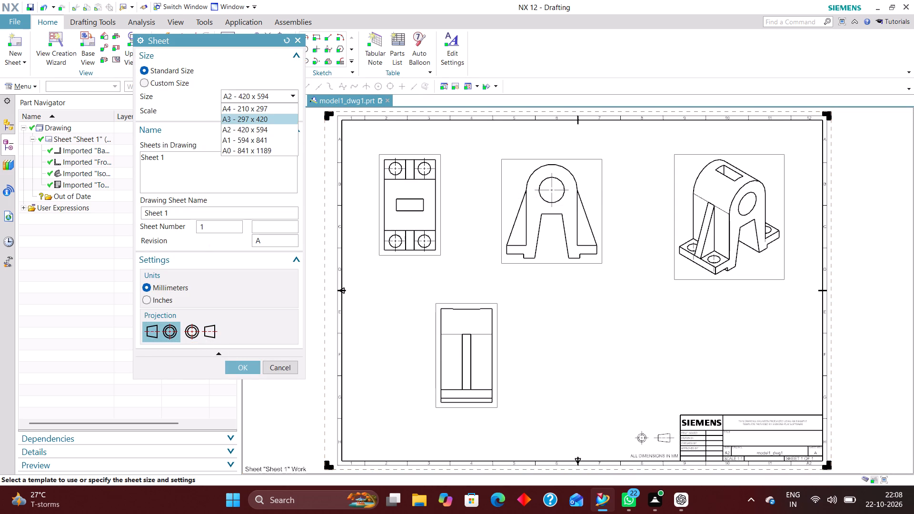
left_click(250, 117)
double_click(246, 365)
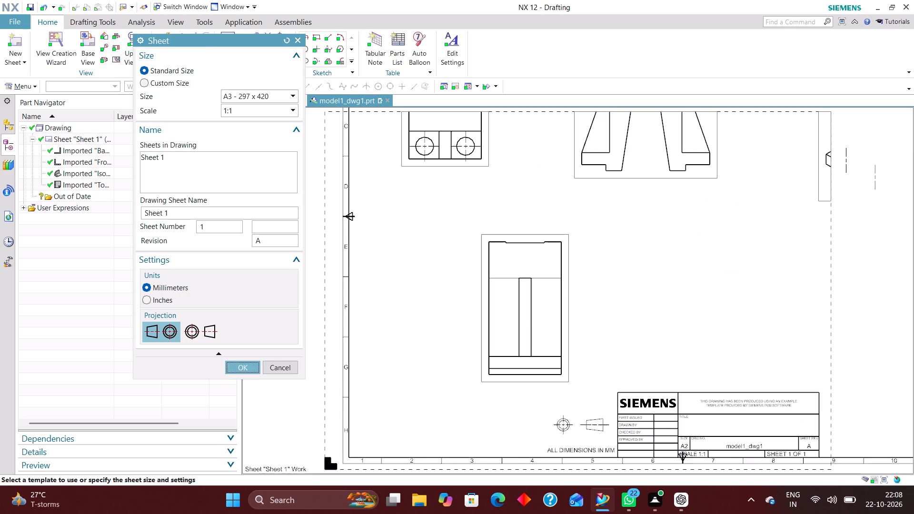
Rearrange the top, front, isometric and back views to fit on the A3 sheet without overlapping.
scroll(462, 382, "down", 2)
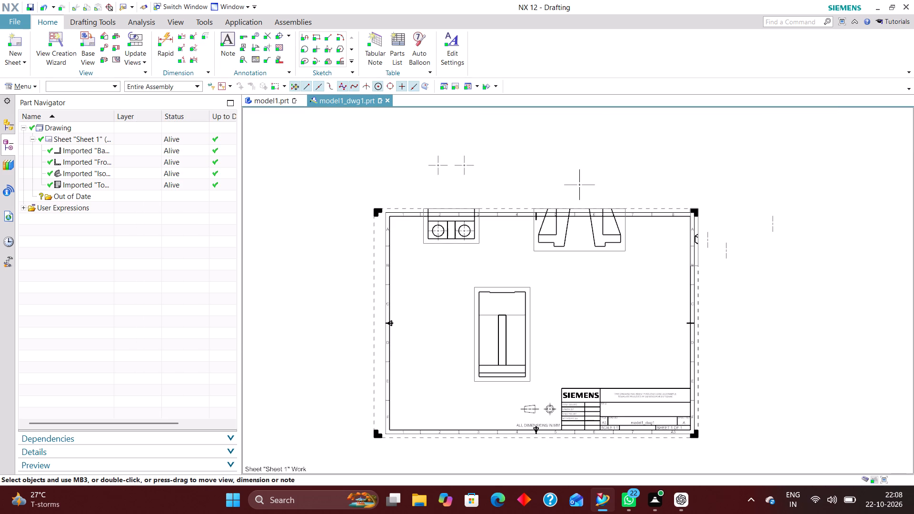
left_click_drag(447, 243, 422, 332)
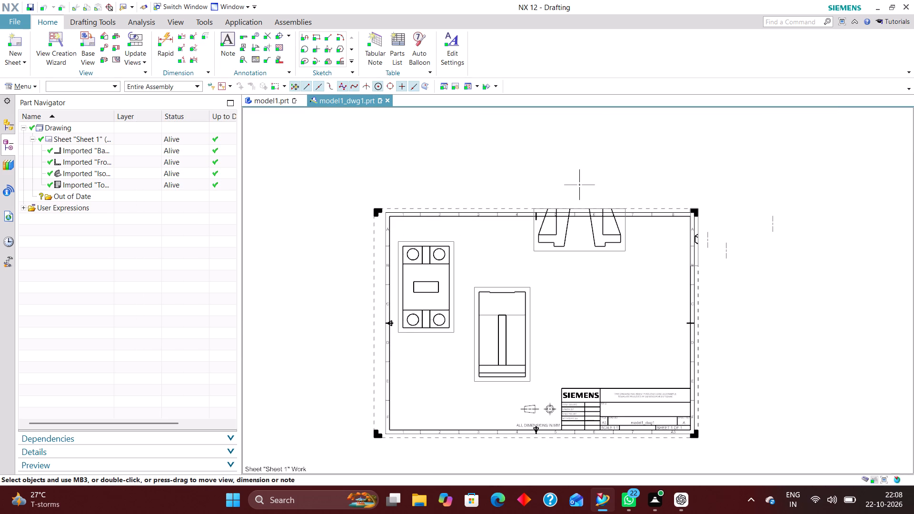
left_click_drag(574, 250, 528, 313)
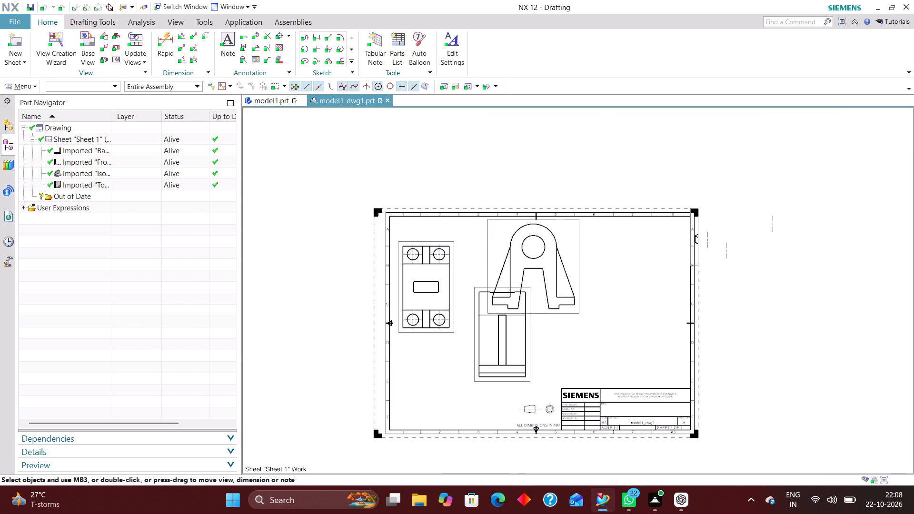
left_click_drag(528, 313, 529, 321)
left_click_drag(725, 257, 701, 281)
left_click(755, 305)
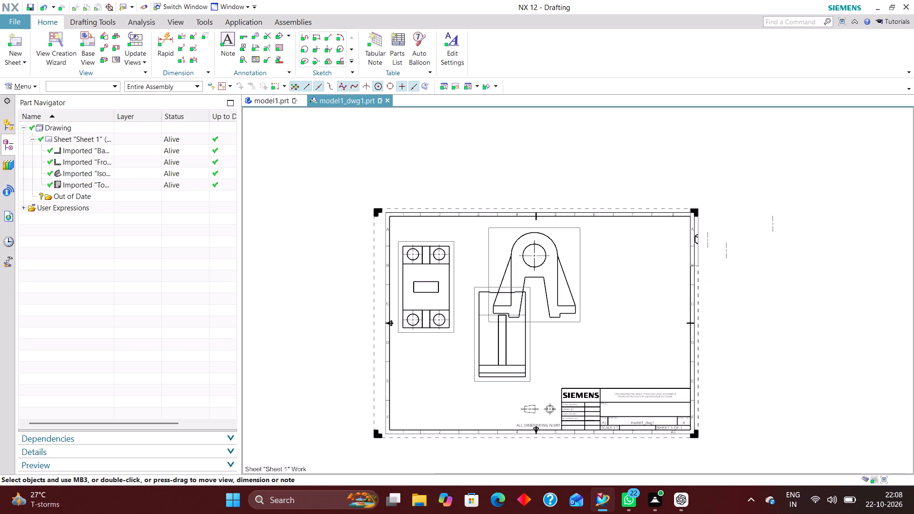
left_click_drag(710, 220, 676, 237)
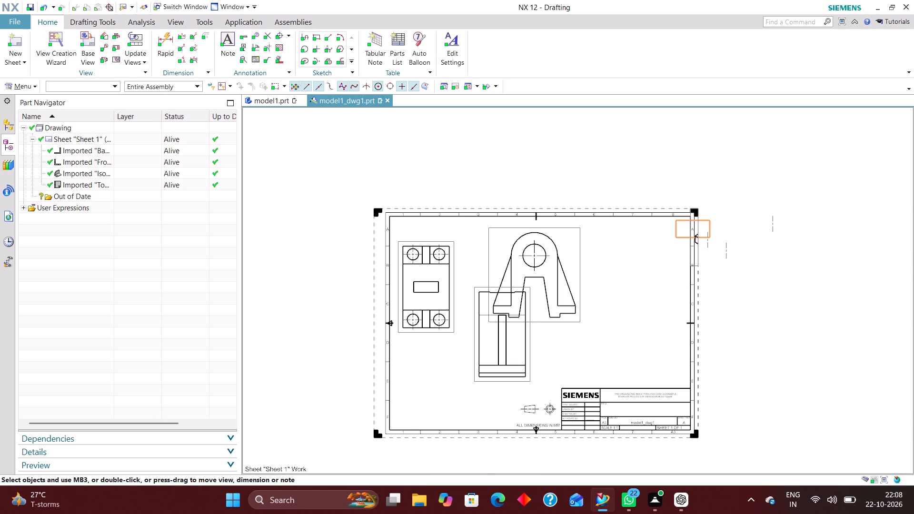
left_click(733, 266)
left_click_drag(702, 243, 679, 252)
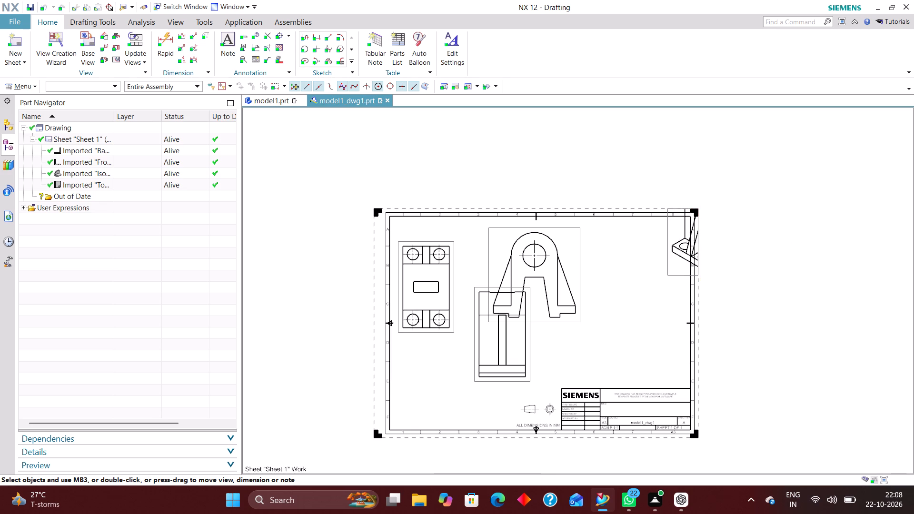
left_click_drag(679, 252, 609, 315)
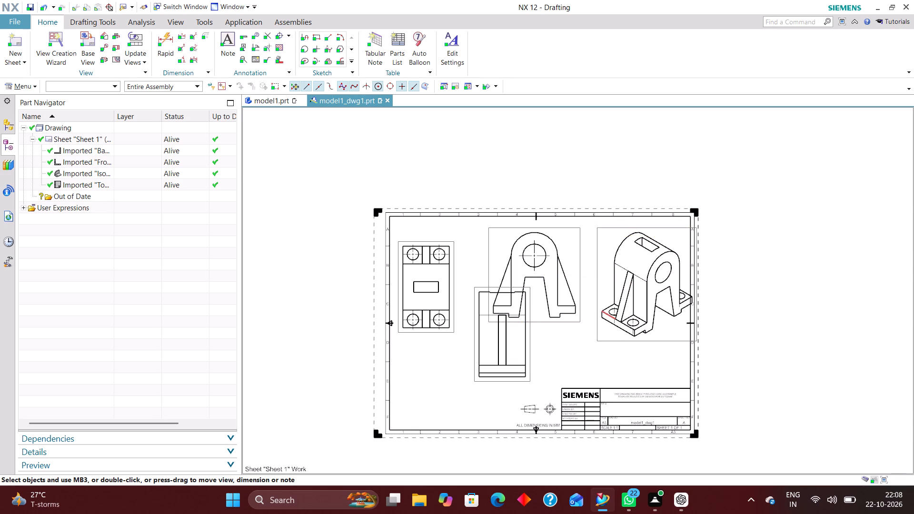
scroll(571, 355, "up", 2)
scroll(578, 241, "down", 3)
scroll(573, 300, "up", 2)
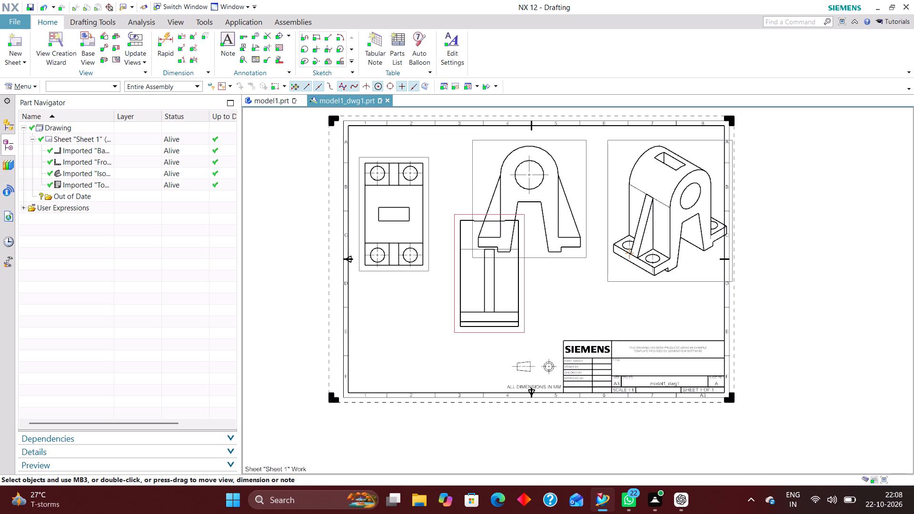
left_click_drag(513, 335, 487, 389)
Change the size of Sheet 1 to A2 - 420 x 594.
right_click(329, 349)
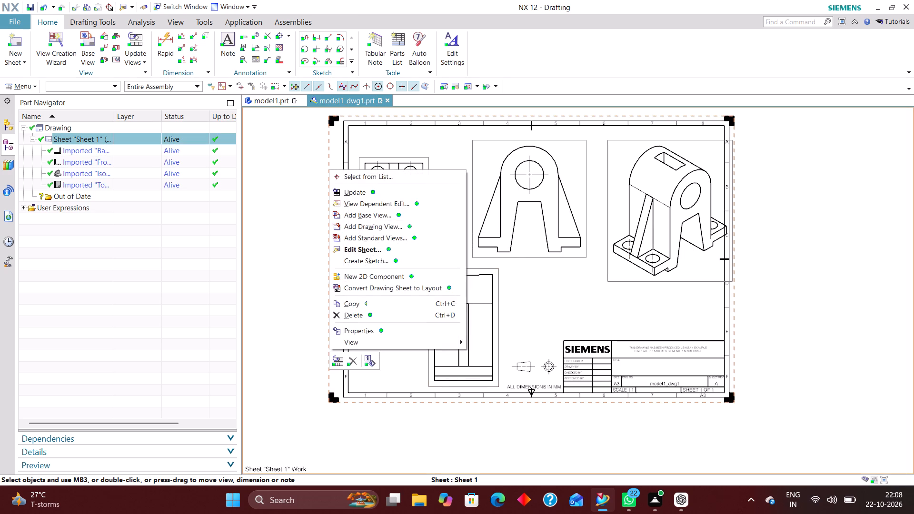
left_click(360, 247)
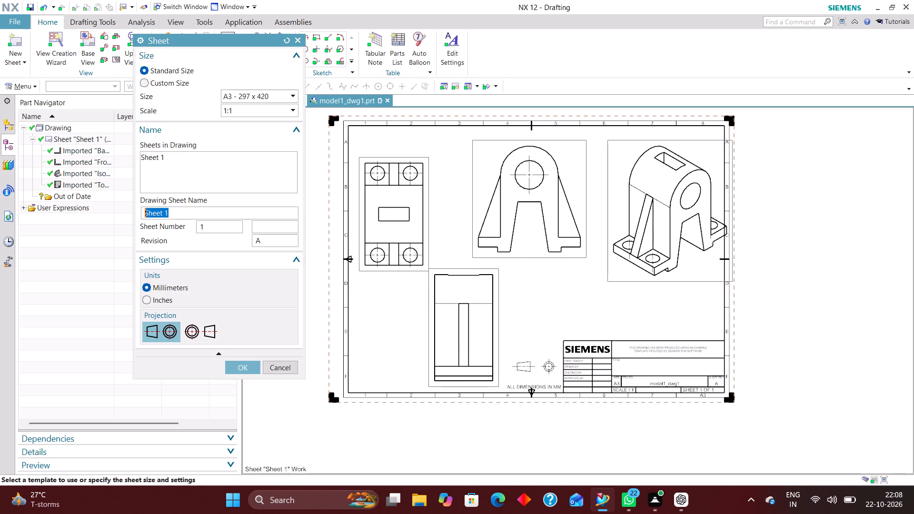
left_click(268, 94)
left_click(259, 127)
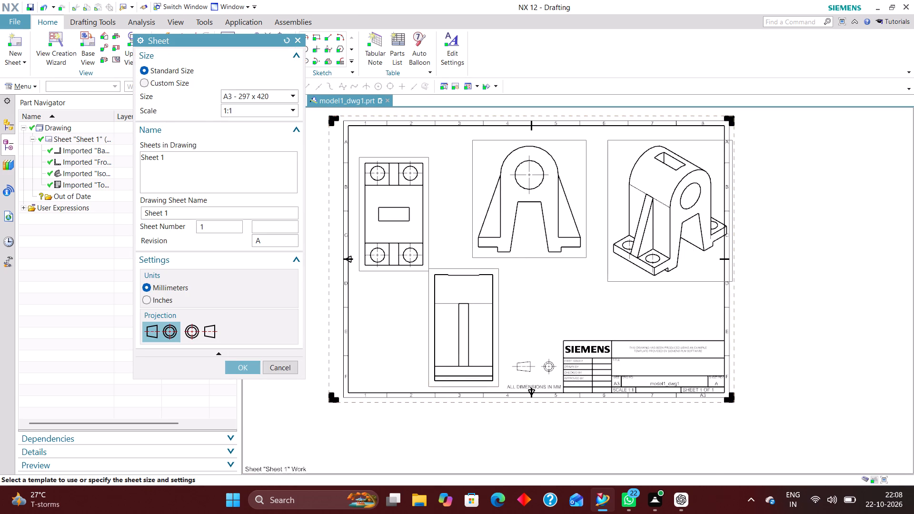
left_click(243, 367)
Move the isometric view to the sheet's upper-right corner and the front view to its upper-left area, level with its top edge.
scroll(453, 238, "down", 1)
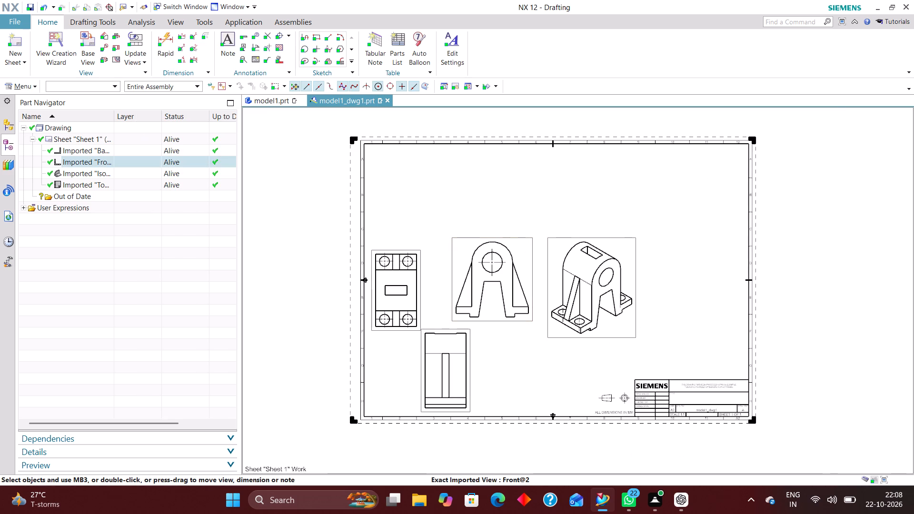
left_click_drag(635, 242, 725, 166)
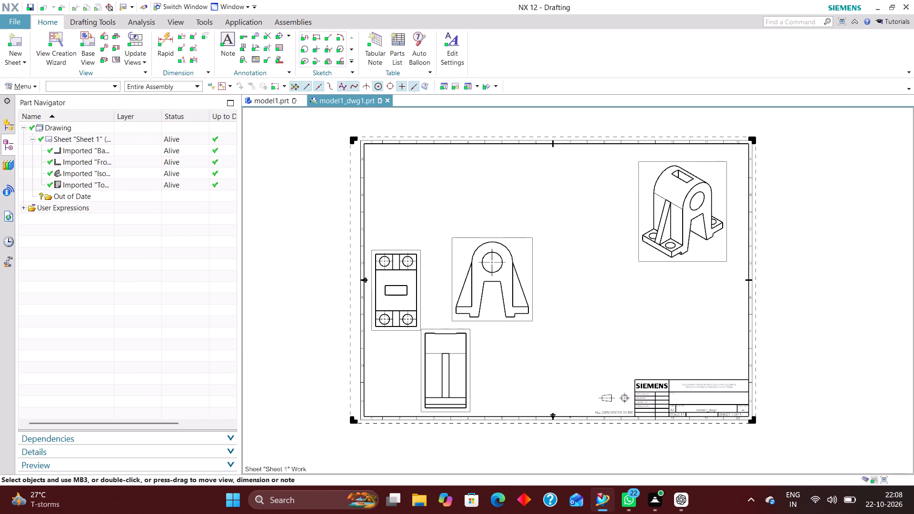
left_click_drag(725, 166, 728, 168)
left_click_drag(522, 237, 586, 172)
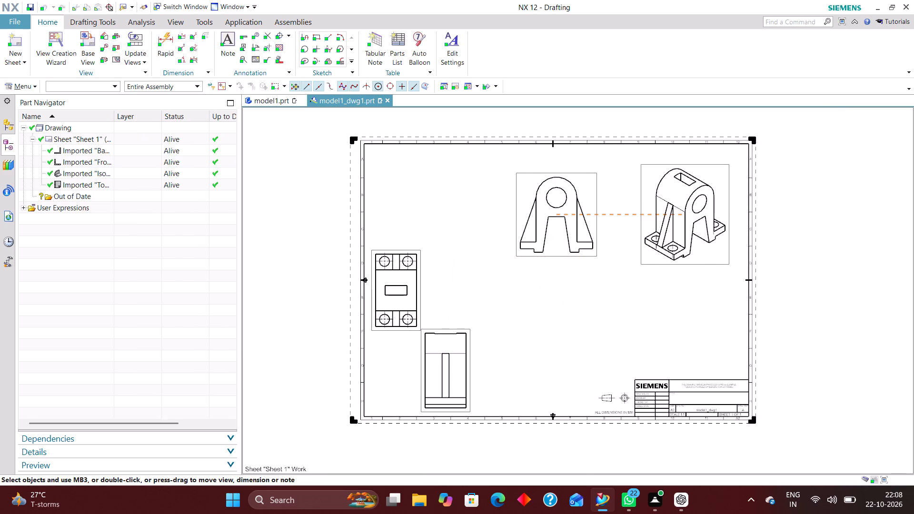
left_click_drag(586, 172, 580, 174)
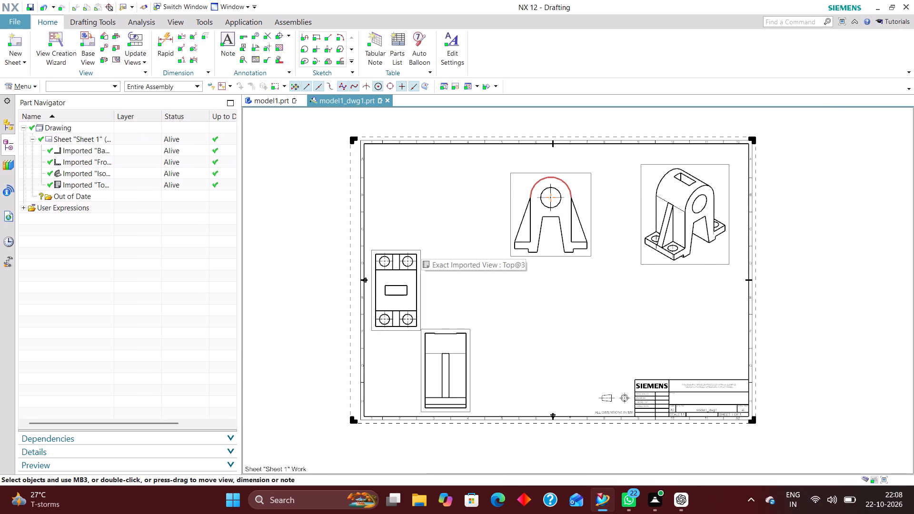
left_click_drag(576, 173, 489, 161)
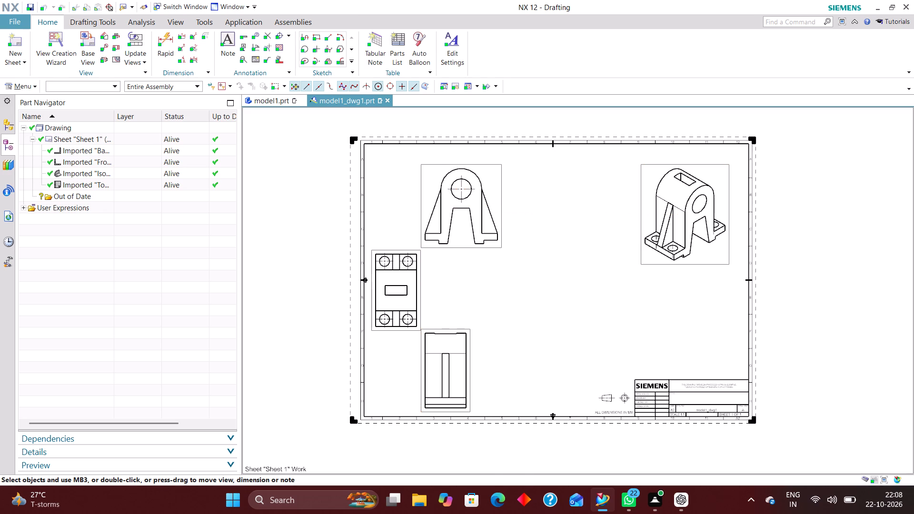
Move the back view to just right of the sheet's centre and align the top view vertically centred beneath the front view.
left_click_drag(472, 342, 605, 271)
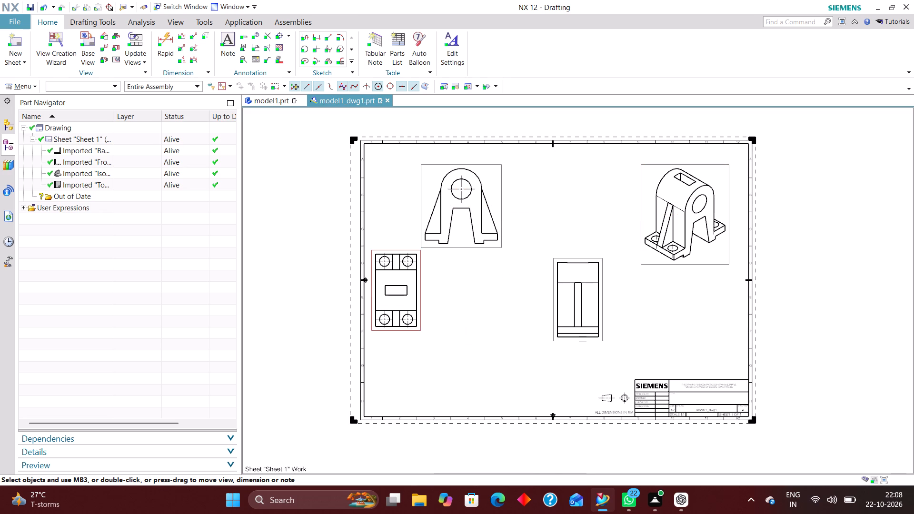
left_click_drag(420, 296, 468, 348)
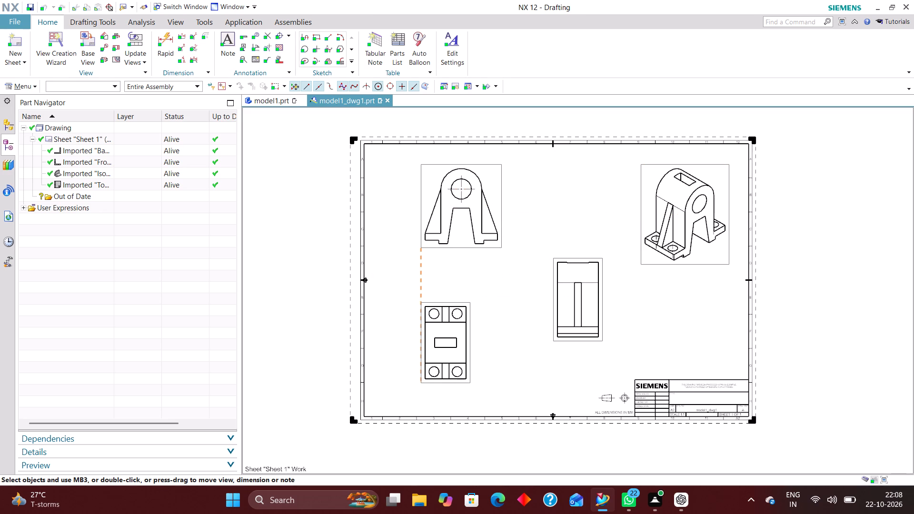
left_click_drag(468, 348, 464, 345)
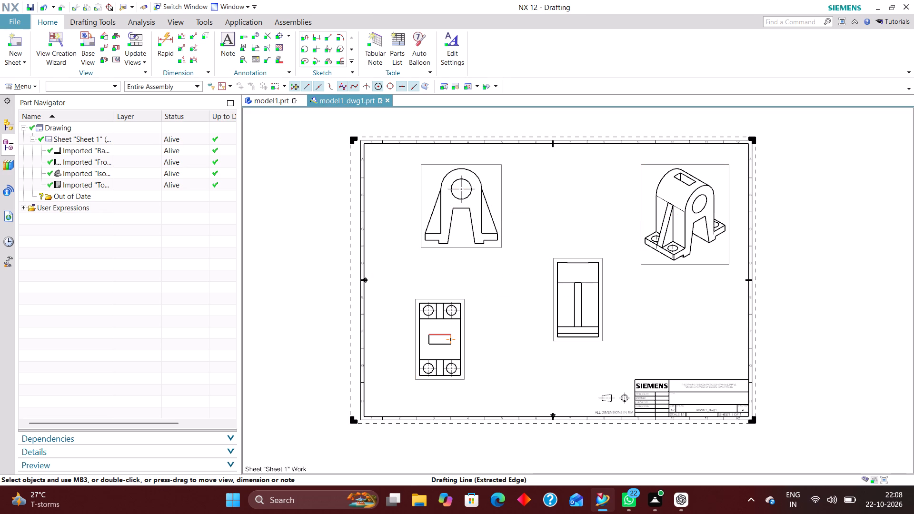
left_click_drag(465, 327, 487, 321)
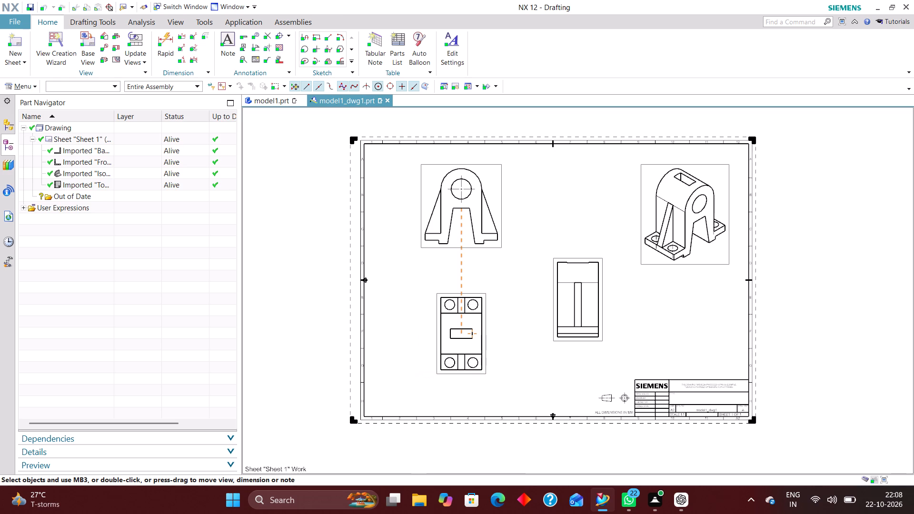
Move the back view slightly left and down on the sheet so it sits beside the top view.
left_click_drag(487, 321, 486, 322)
left_click_drag(575, 254, 565, 251)
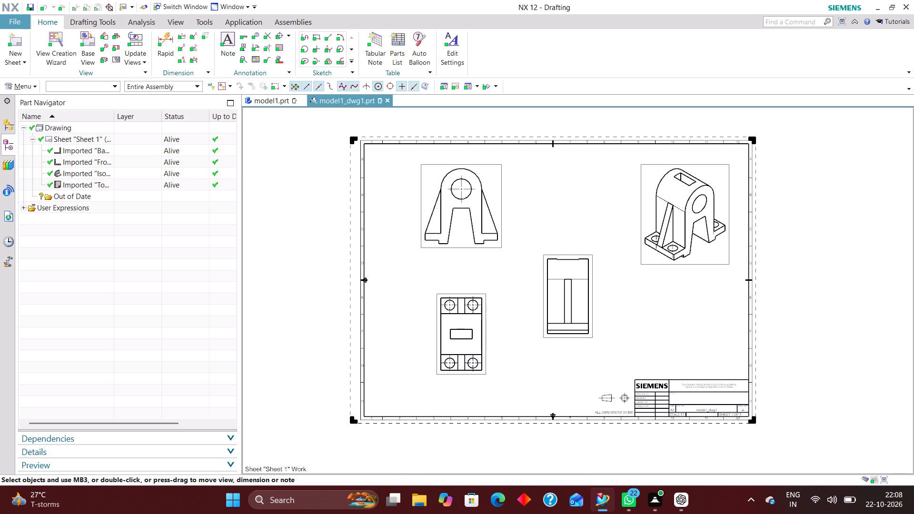
left_click_drag(565, 251, 558, 273)
Shift the front view slightly right and down, and the isometric view slightly left, away from the sheet border.
left_click_drag(502, 205, 516, 213)
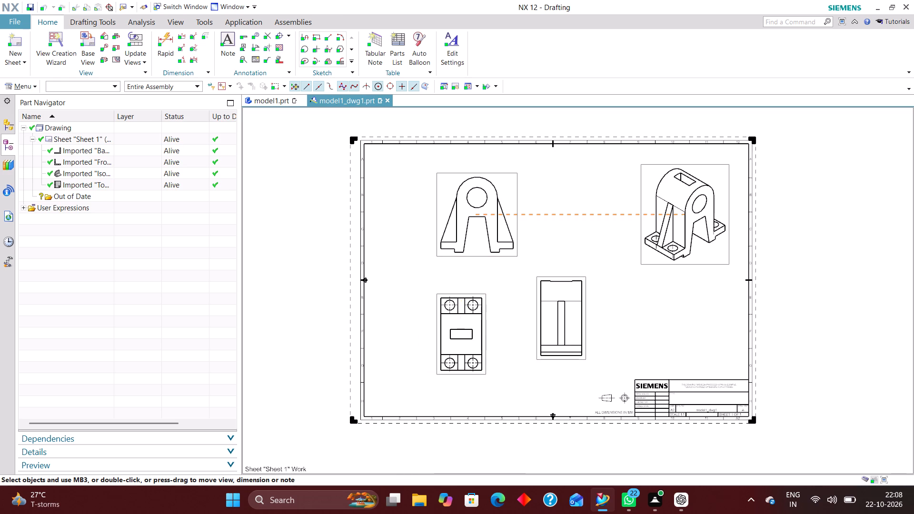
left_click_drag(516, 213, 512, 213)
scroll(680, 289, "up", 1)
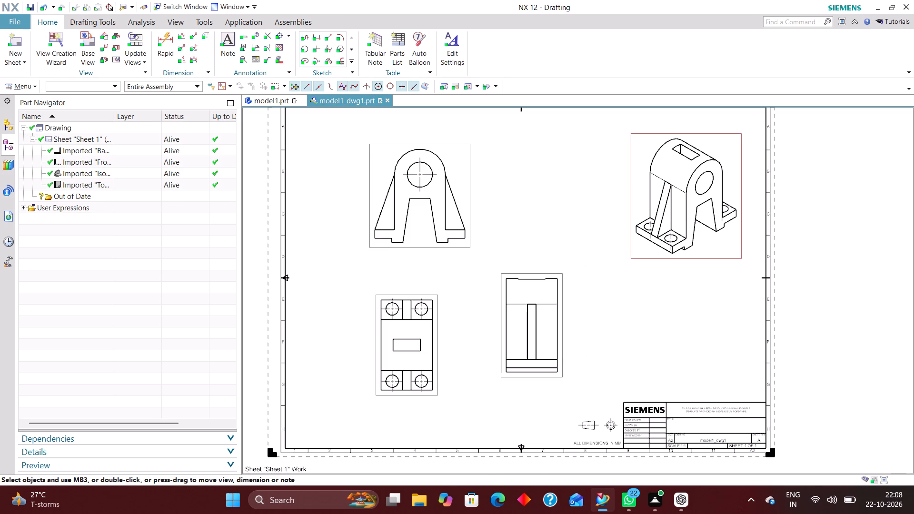
left_click_drag(632, 220, 616, 218)
left_click(640, 301)
left_click(627, 333)
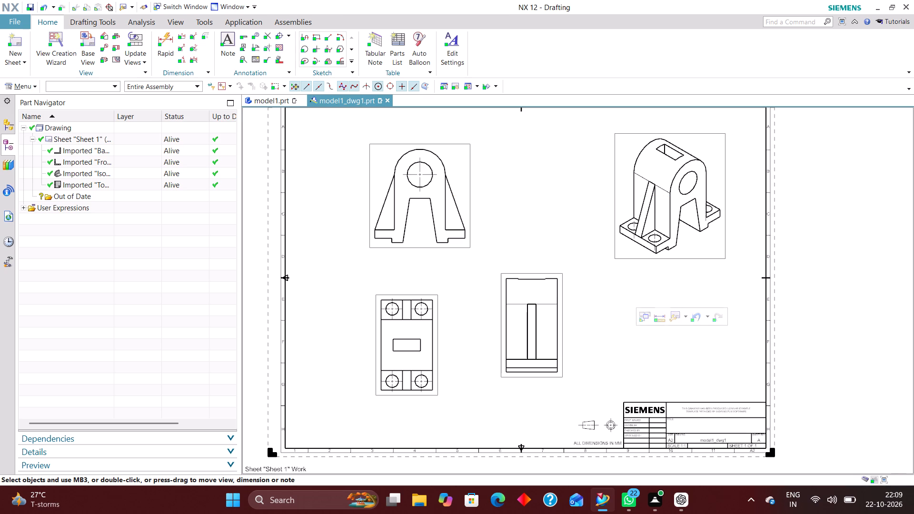
Set the dimension arrowhead type to Open Arrow in the Drafting Preferences.
left_click(40, 86)
left_click(37, 87)
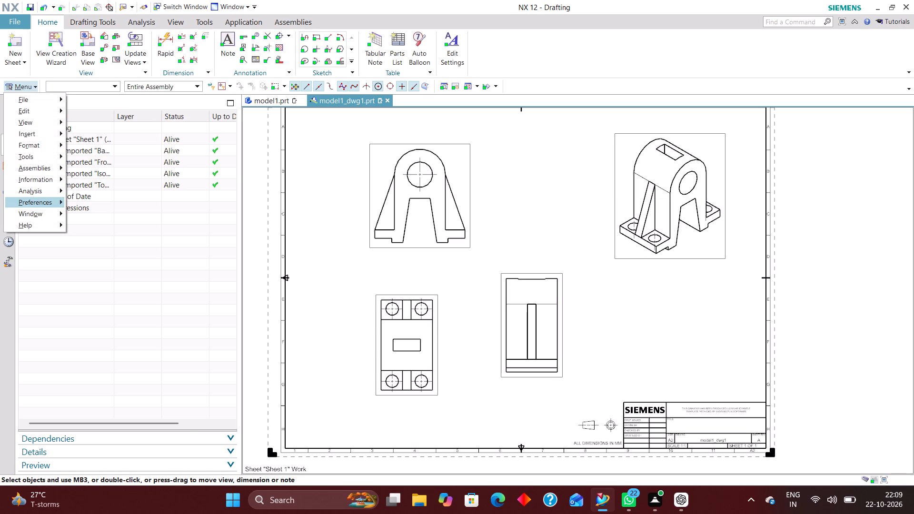
left_click(31, 201)
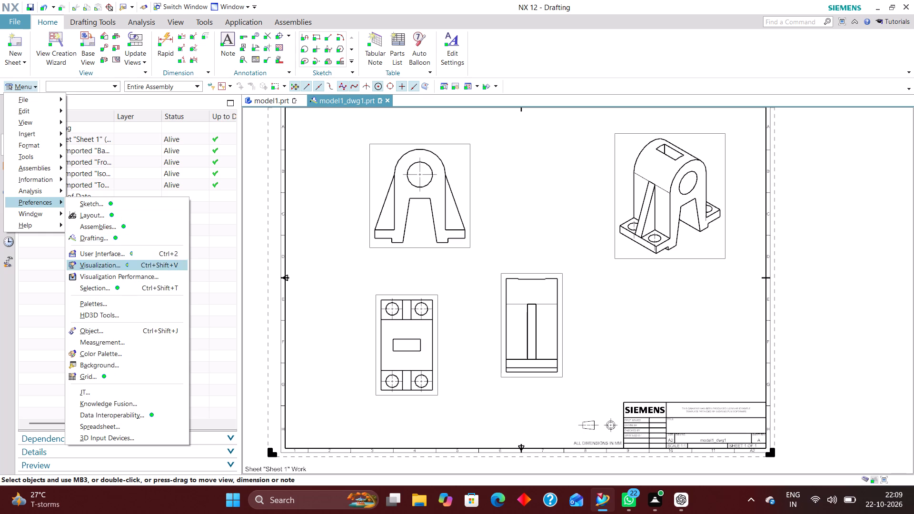
left_click(116, 240)
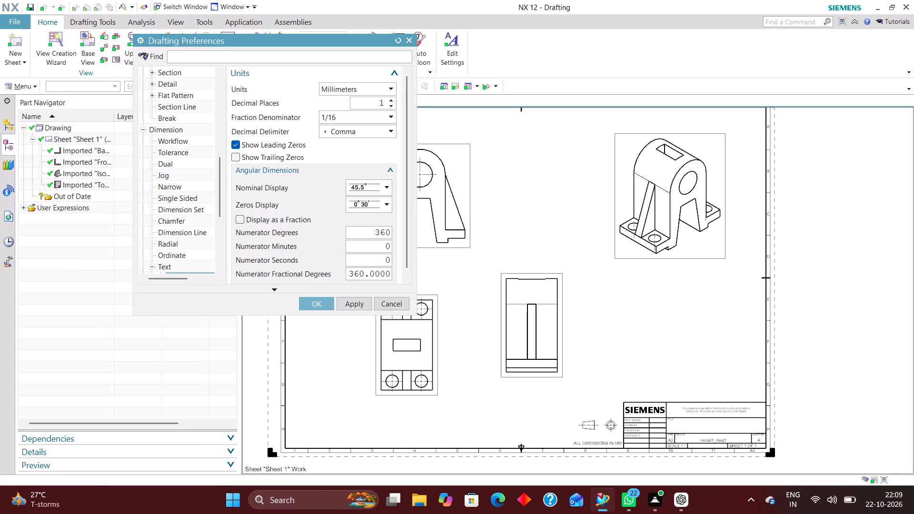
scroll(175, 190, "down", 1)
scroll(175, 190, "up", 13)
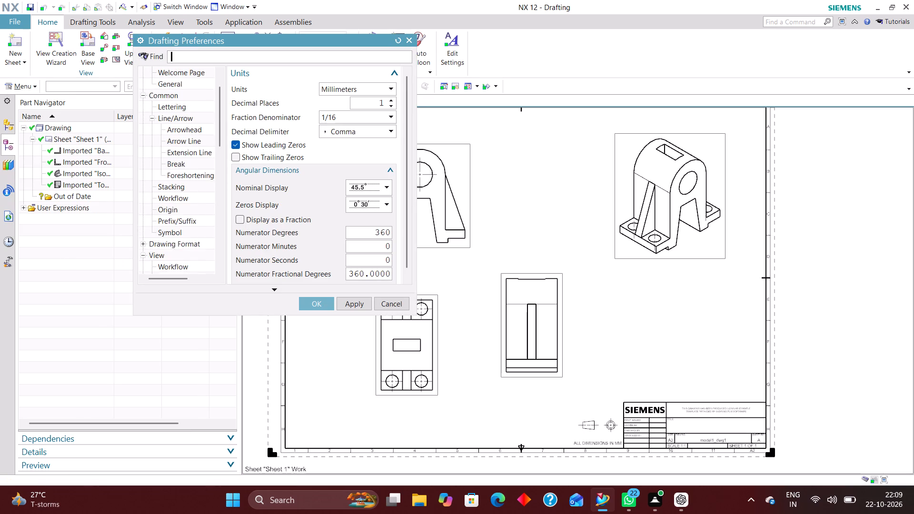
left_click(188, 164)
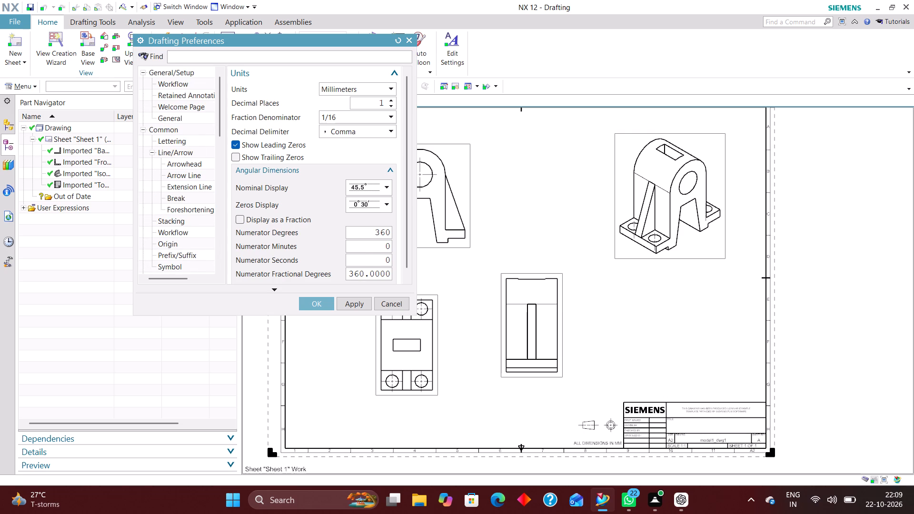
left_click(358, 162)
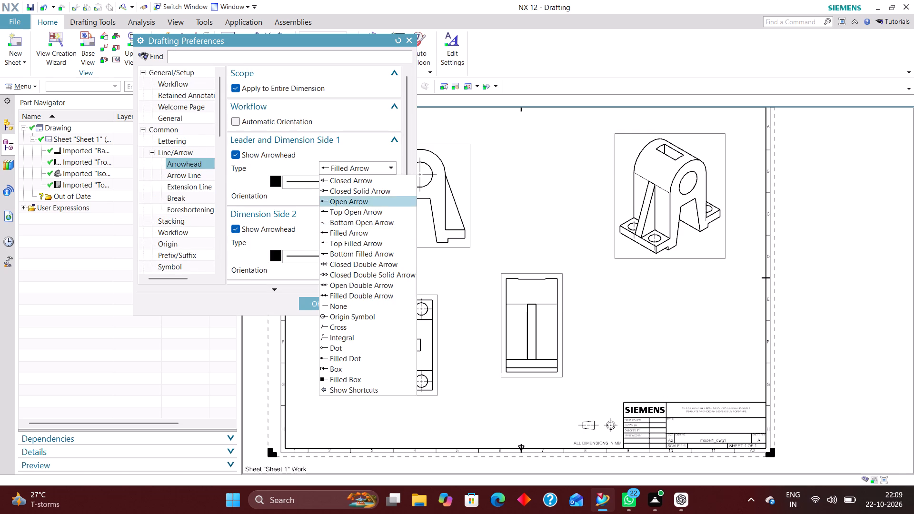
left_click(358, 202)
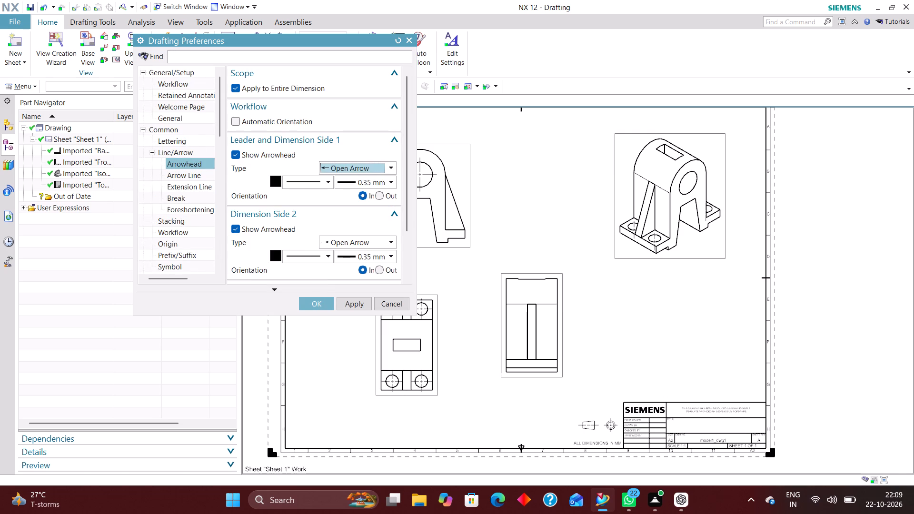
Set the extension line gap to 2 in the Drafting Preferences.
left_click(192, 187)
left_click_drag(362, 152, 425, 156)
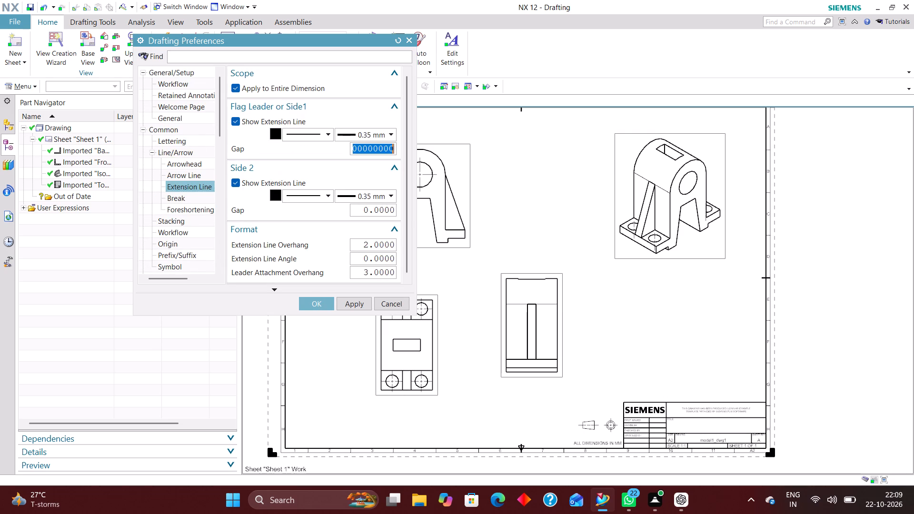
key("2")
key("Return")
Change the dimension text's decimal delimiter to Period and accept the Drafting Preferences.
scroll(175, 230, "down", 5)
scroll(176, 191, "up", 1)
scroll(176, 191, "down", 6)
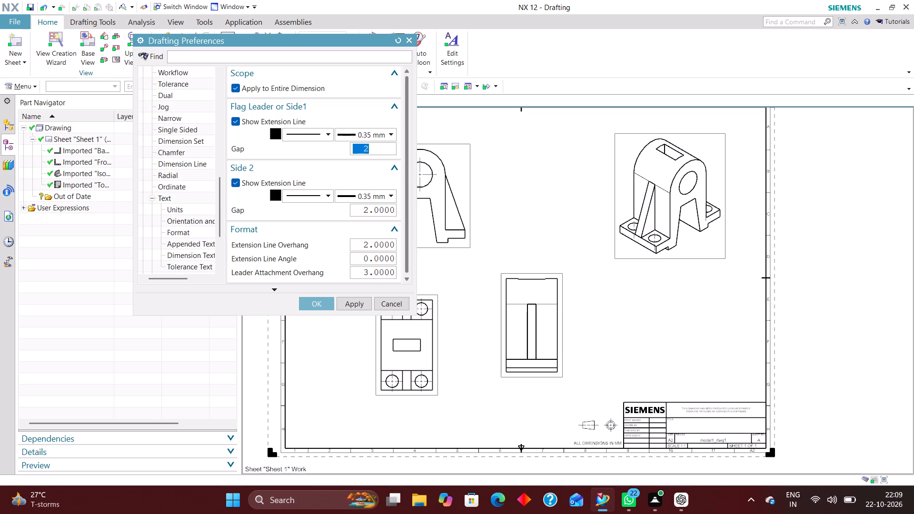
left_click(188, 210)
left_click(371, 134)
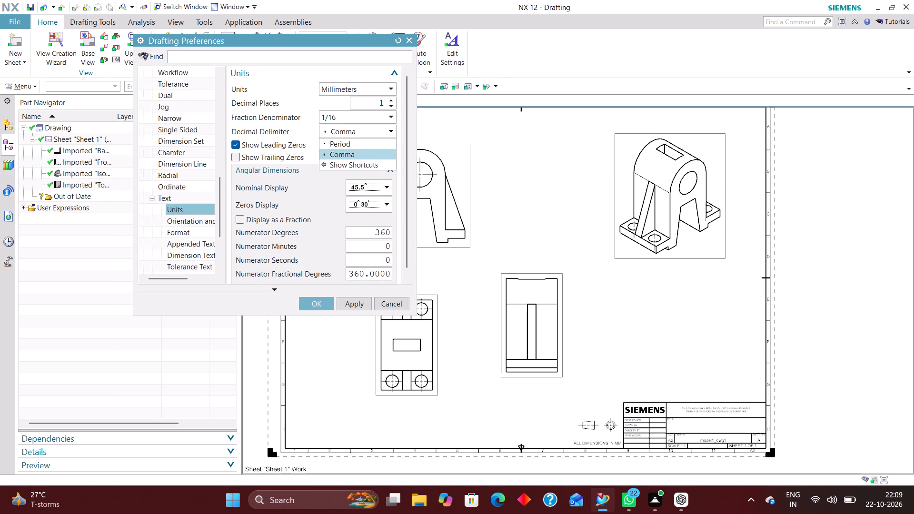
left_click(360, 141)
left_click(321, 298)
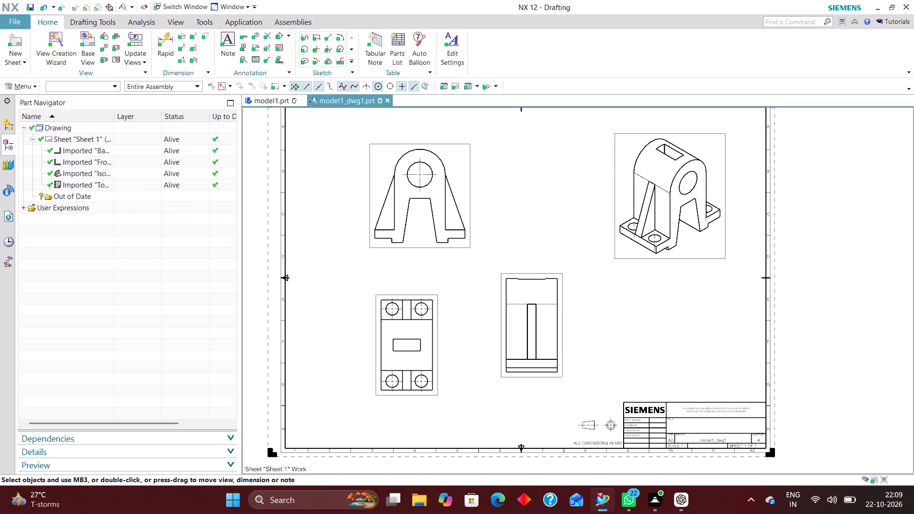
Add a Rapid Dimension for the top width of the tapered opening in the front view, placed inside the opening.
left_click(171, 34)
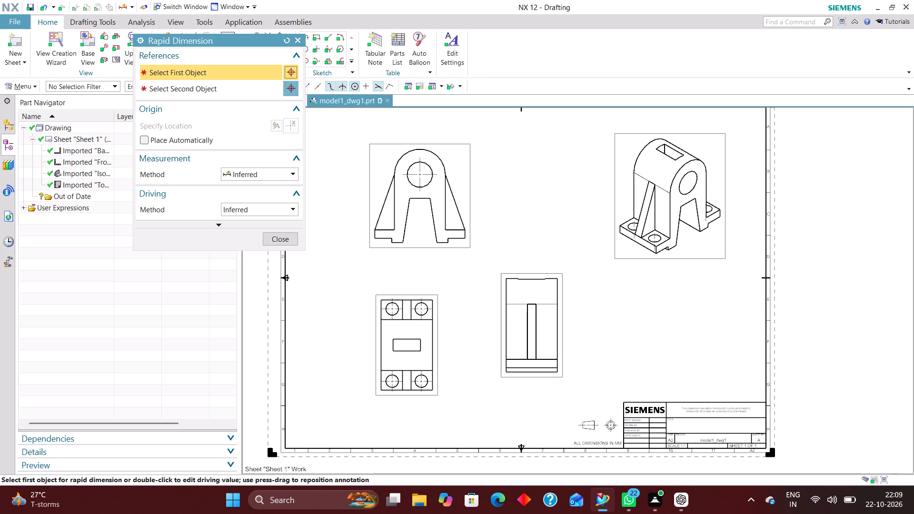
scroll(624, 285, "down", 1)
scroll(409, 255, "up", 3)
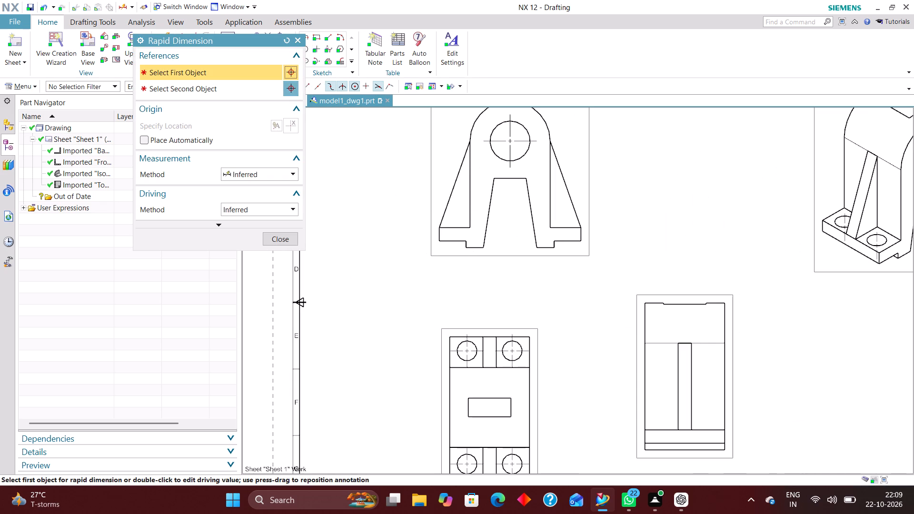
scroll(469, 276, "down", 2)
scroll(466, 268, "up", 4)
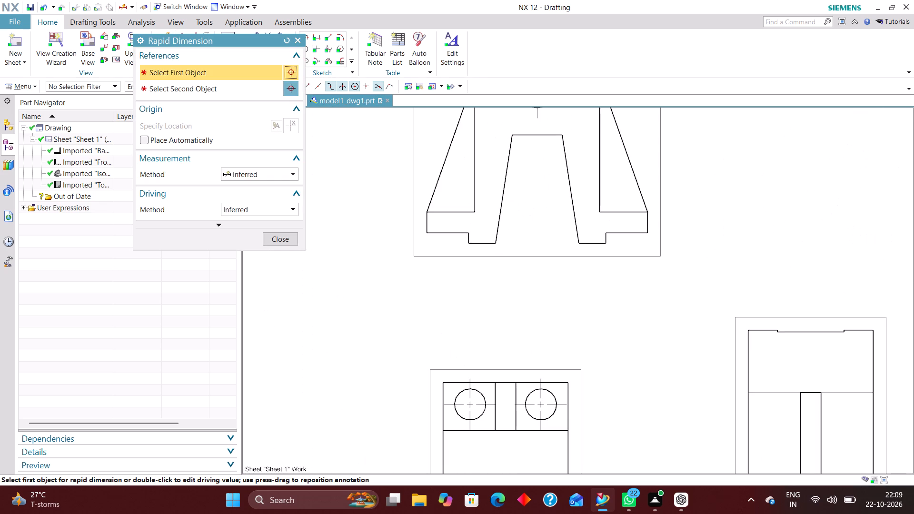
scroll(474, 282, "down", 3)
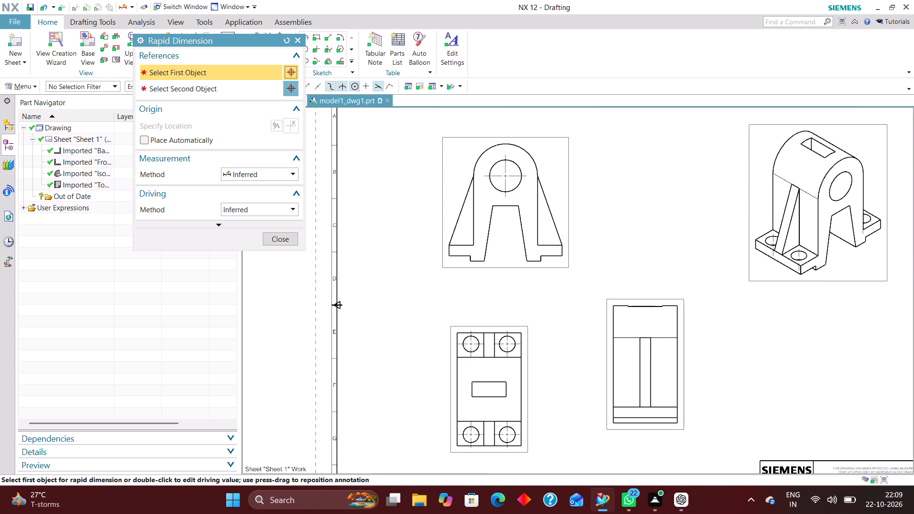
scroll(469, 264, "up", 6)
scroll(470, 274, "down", 3)
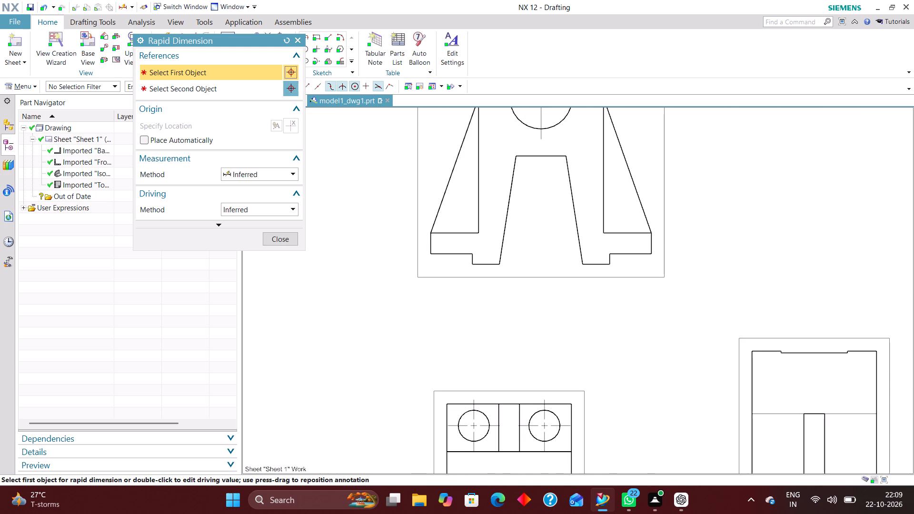
scroll(504, 277, "up", 3)
scroll(504, 277, "down", 2)
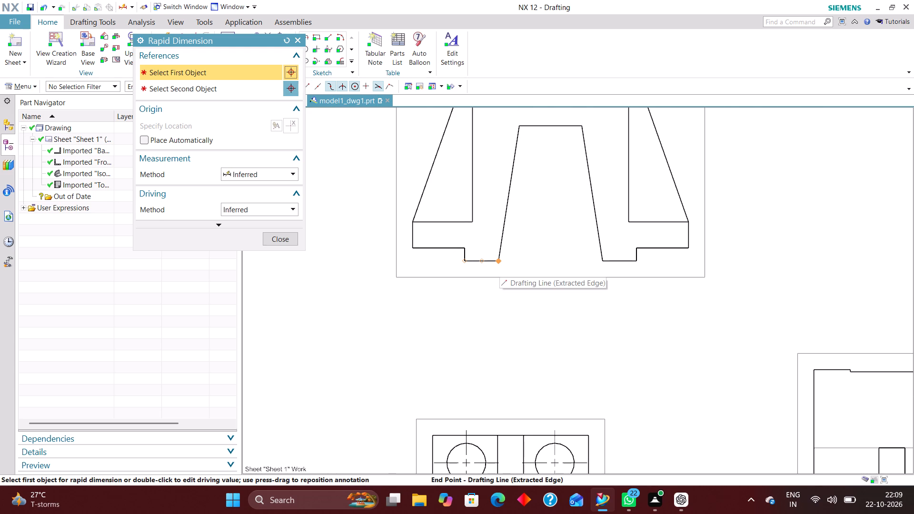
scroll(512, 247, "down", 3)
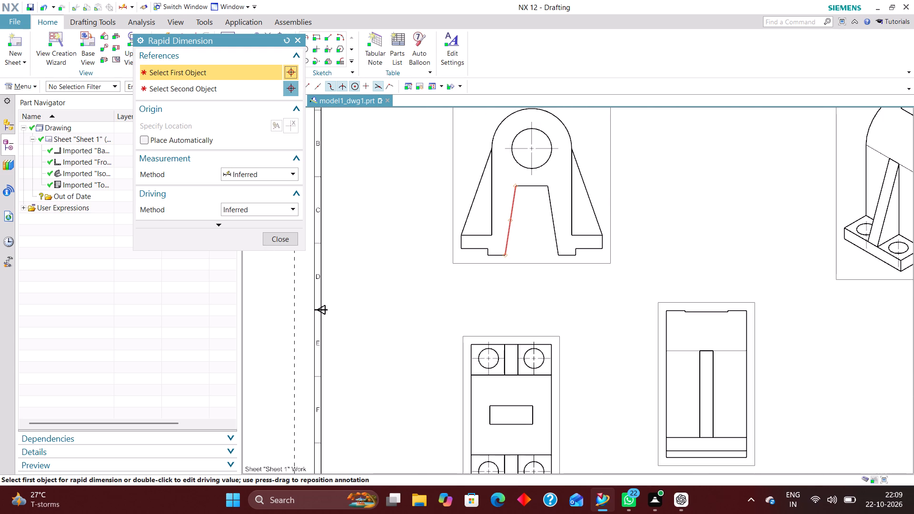
left_click(514, 188)
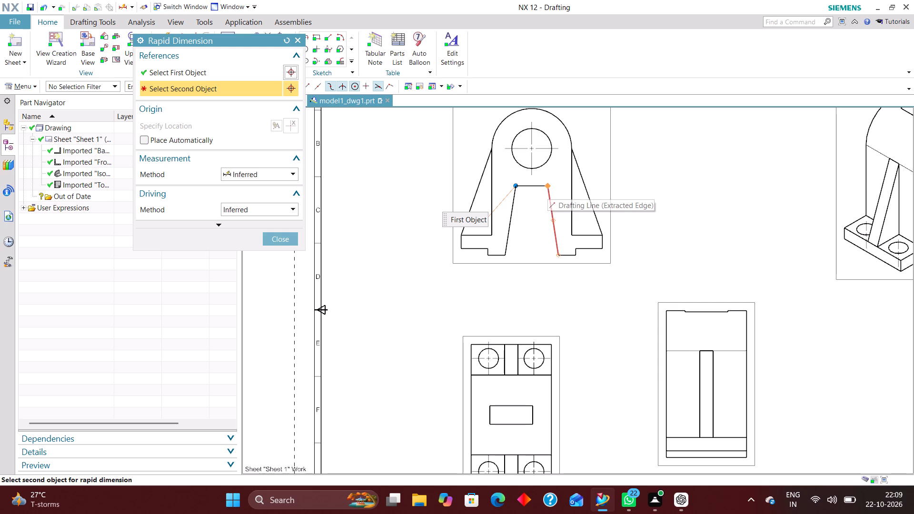
left_click(548, 186)
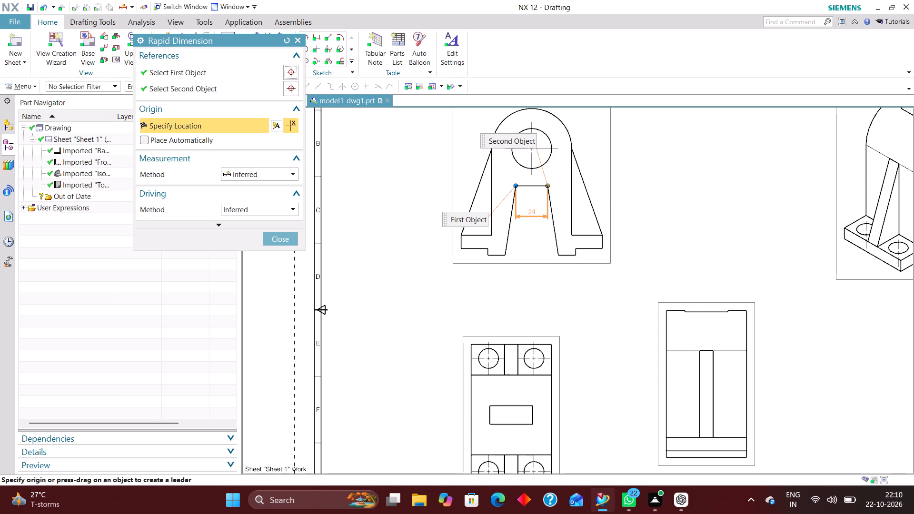
scroll(531, 212, "up", 2)
left_click(527, 204)
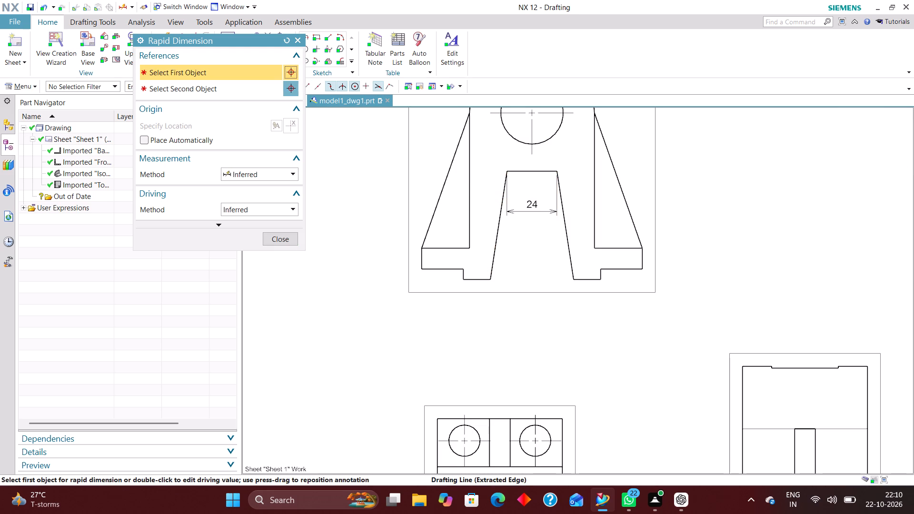
Dimension the bottom width of the tapered opening, placing the dimension just below the front view.
left_click(491, 282)
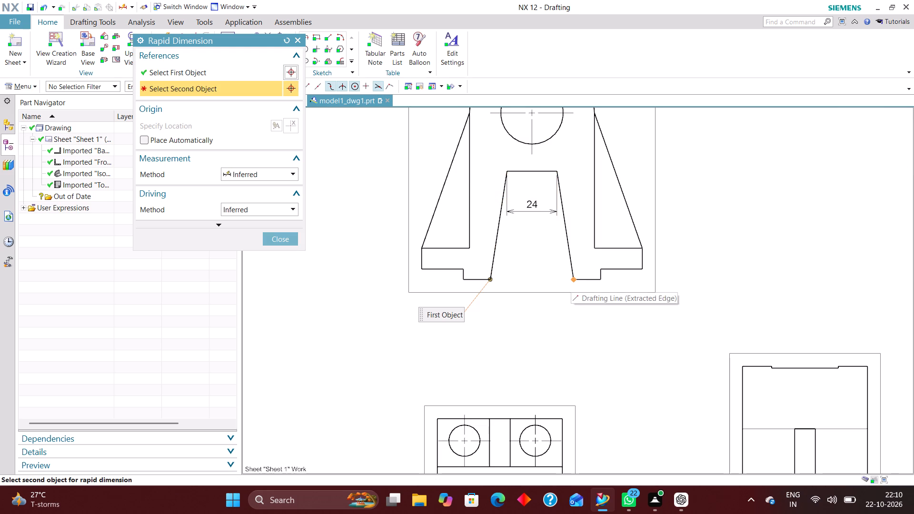
left_click(571, 279)
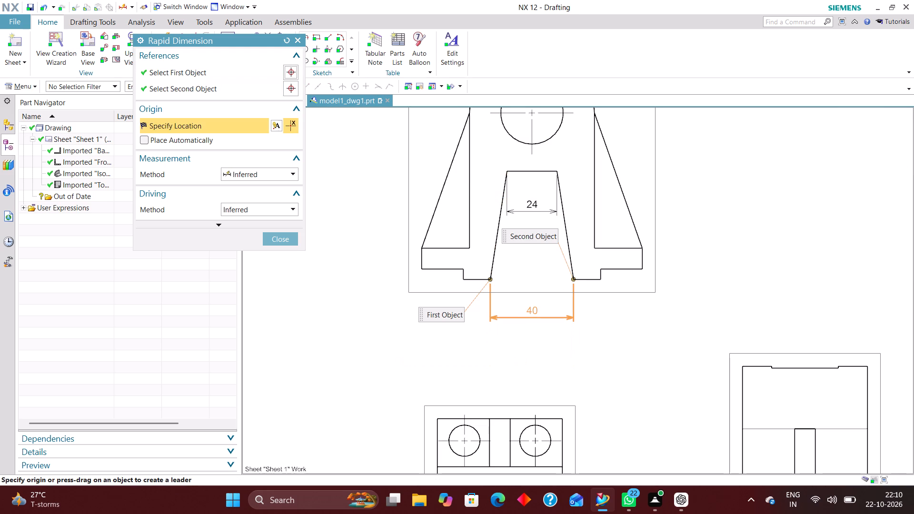
left_click(527, 310)
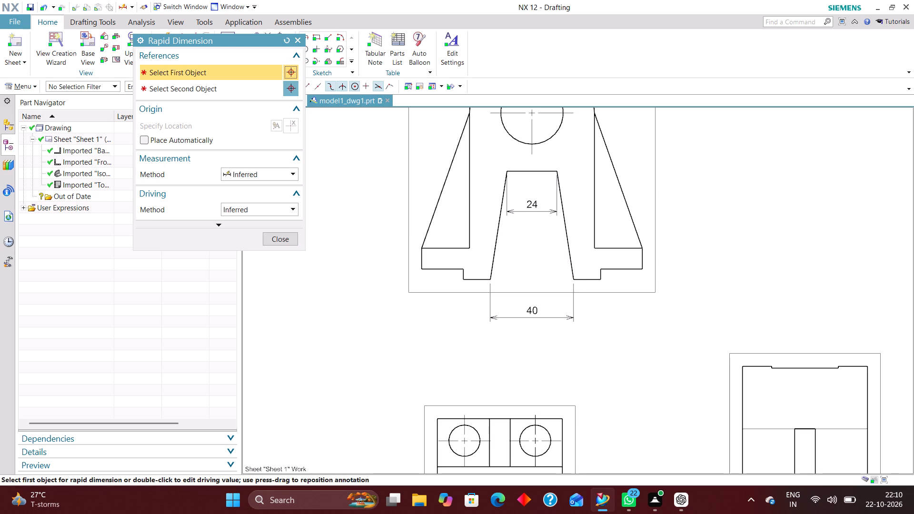
Dimension the width across the outer edges of the two lower feet, placed beneath the opening's bottom-width dimension.
left_click(463, 279)
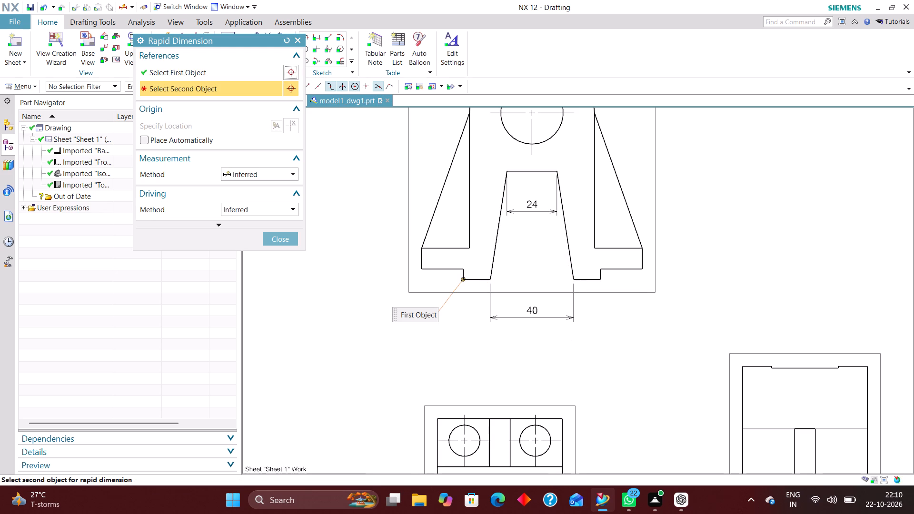
left_click(601, 280)
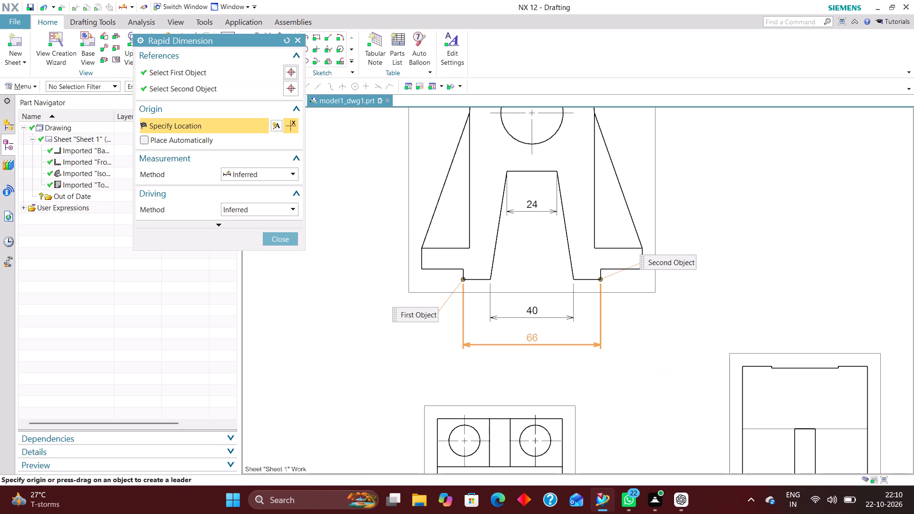
left_click(528, 335)
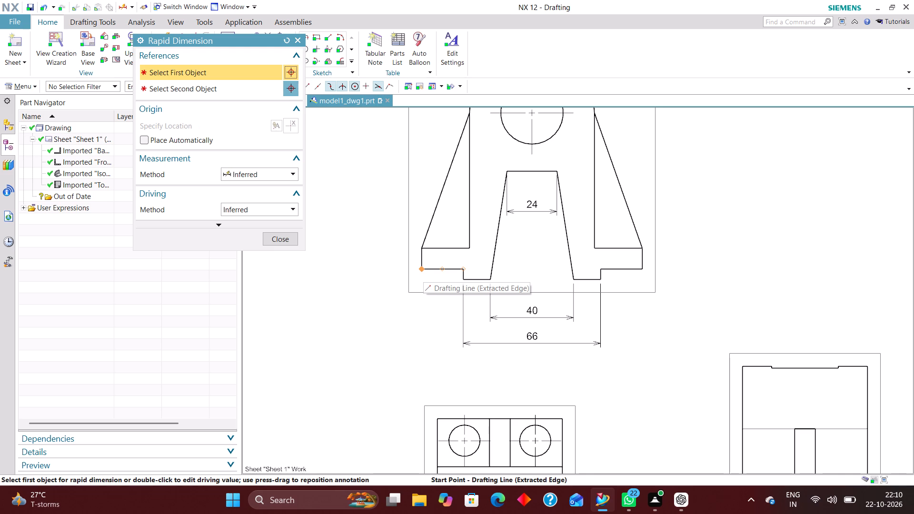
Dimension the overall base width between the outer lower flange corners, placed lowest in the stack beneath the front view.
left_click(420, 270)
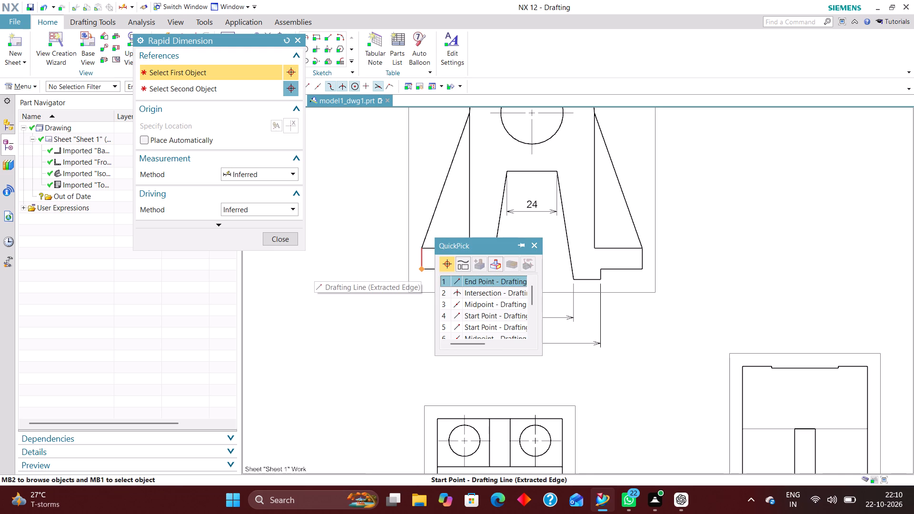
left_click(474, 277)
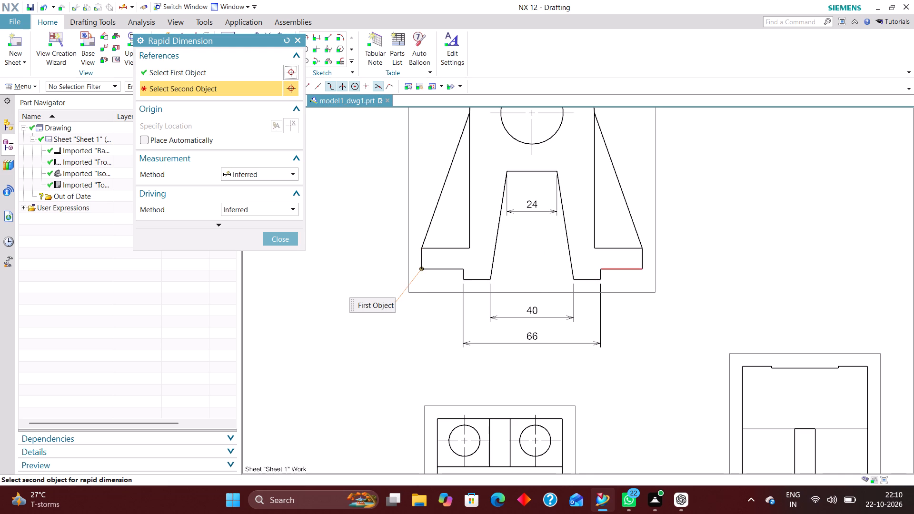
left_click(646, 269)
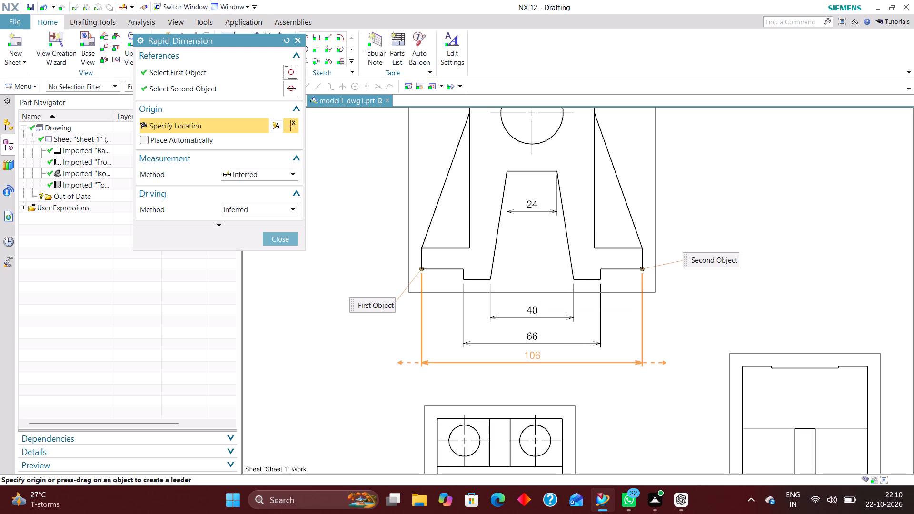
left_click(524, 357)
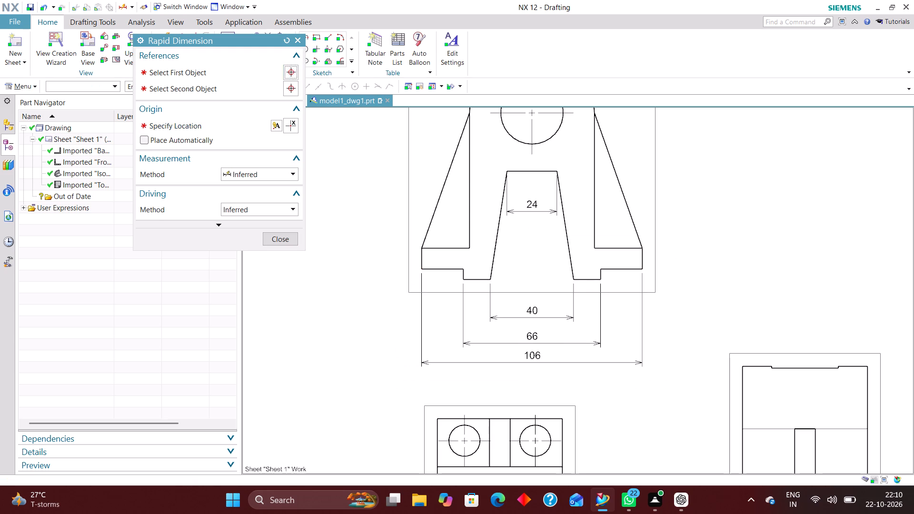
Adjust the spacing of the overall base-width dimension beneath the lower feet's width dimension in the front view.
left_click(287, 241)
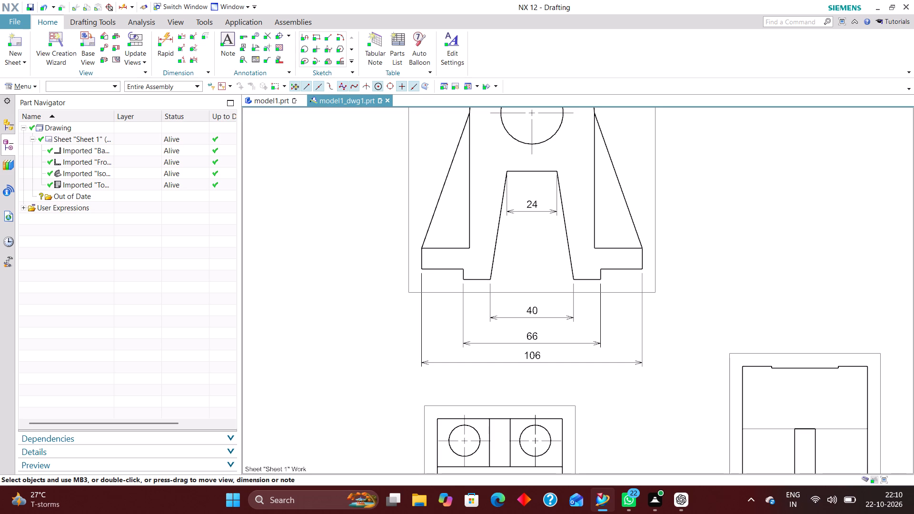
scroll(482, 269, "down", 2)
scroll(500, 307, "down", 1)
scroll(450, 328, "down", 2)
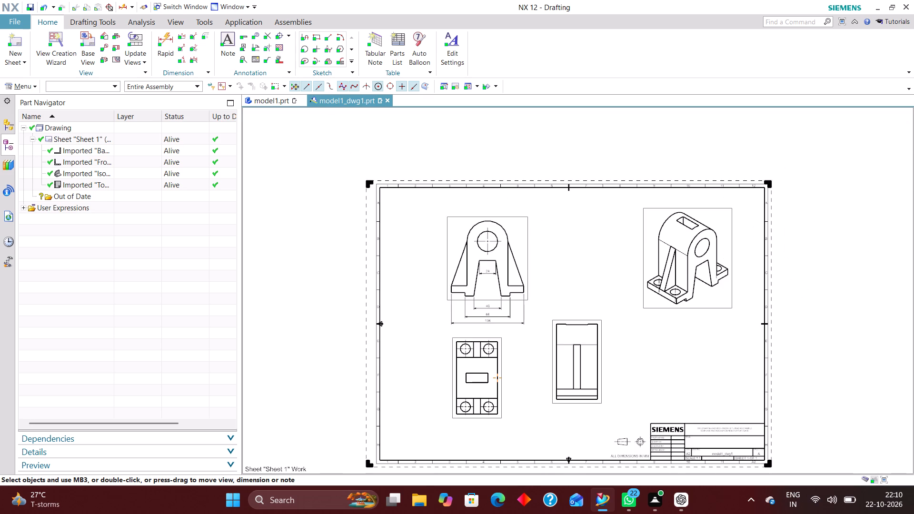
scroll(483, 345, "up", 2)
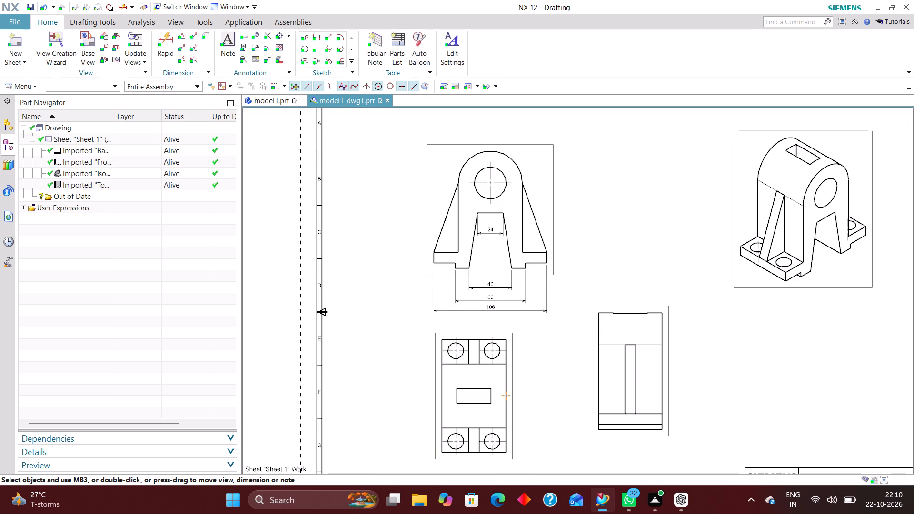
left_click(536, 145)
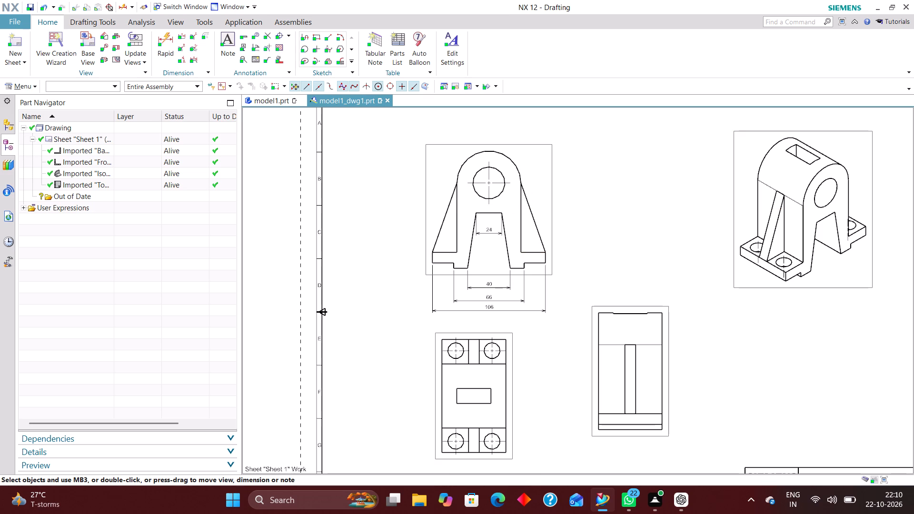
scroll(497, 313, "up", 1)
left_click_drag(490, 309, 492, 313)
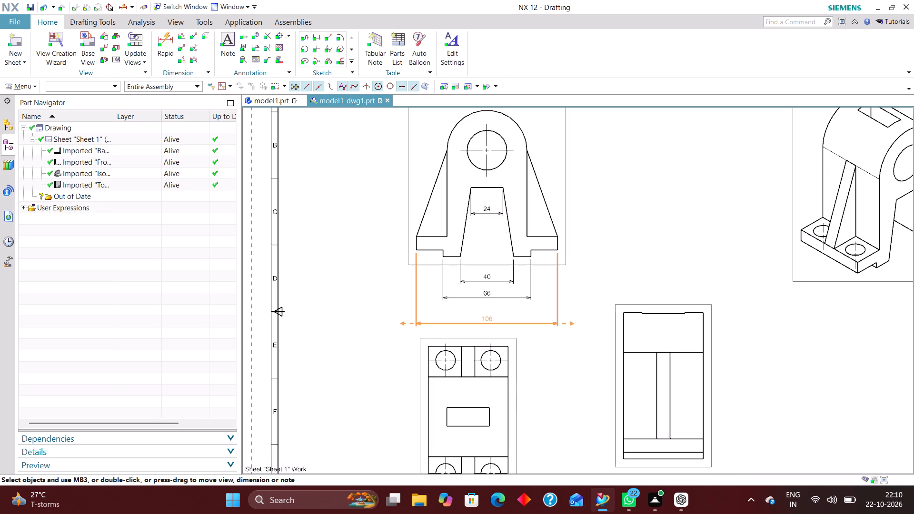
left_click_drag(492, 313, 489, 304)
Set the arrows of the tapered opening's top-width dimension to sit outside its extension lines.
scroll(430, 297, "down", 1)
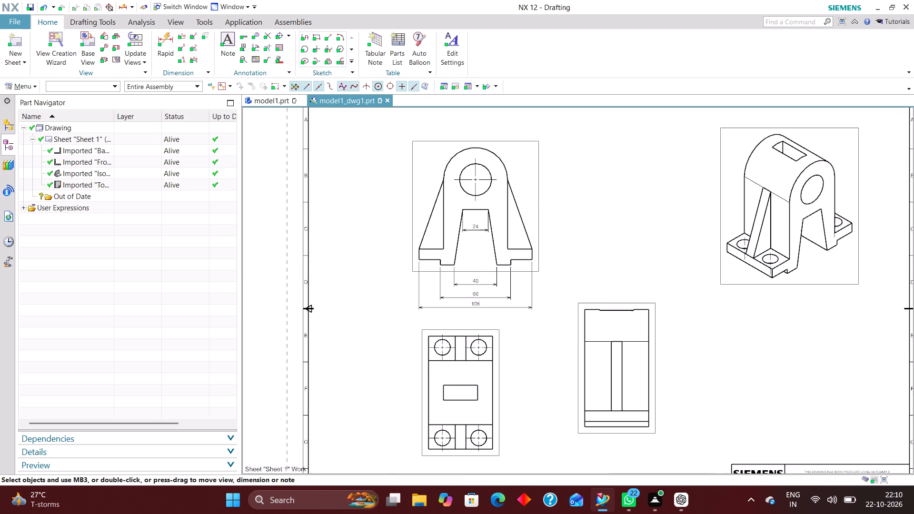
scroll(482, 299, "up", 2)
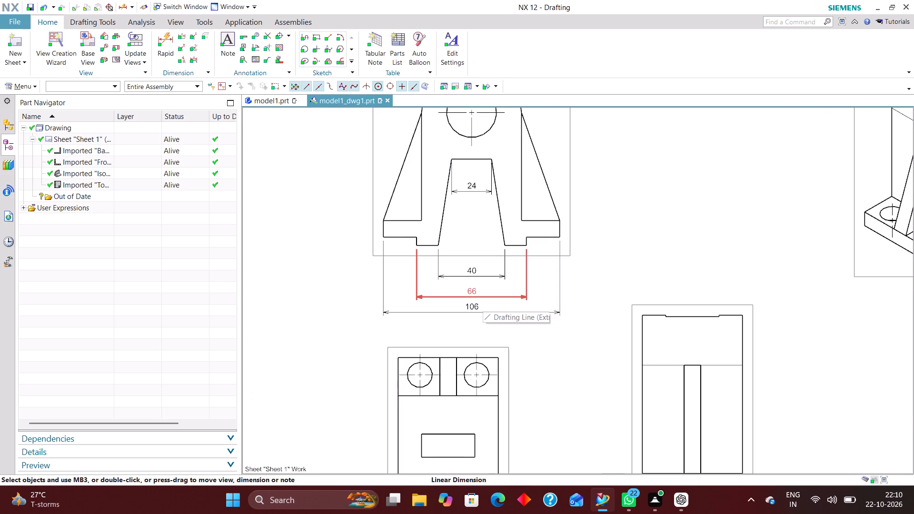
double_click(477, 189)
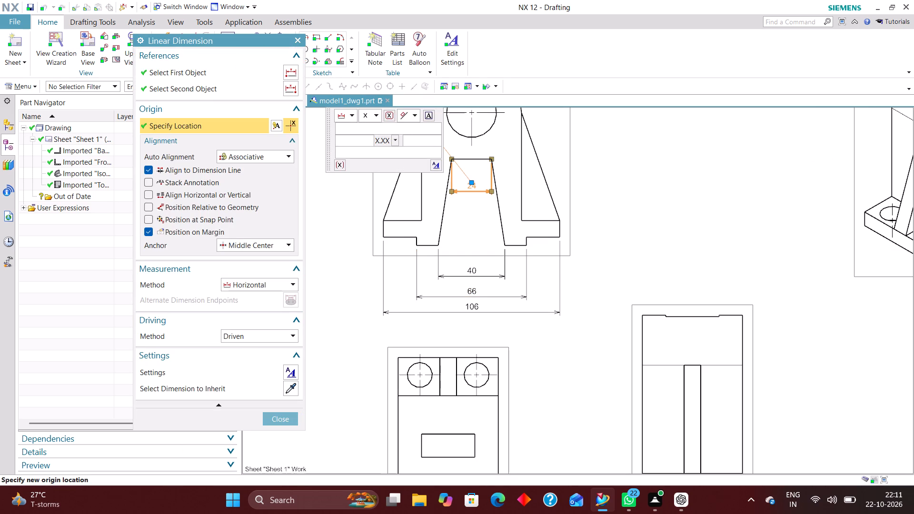
left_click(493, 194)
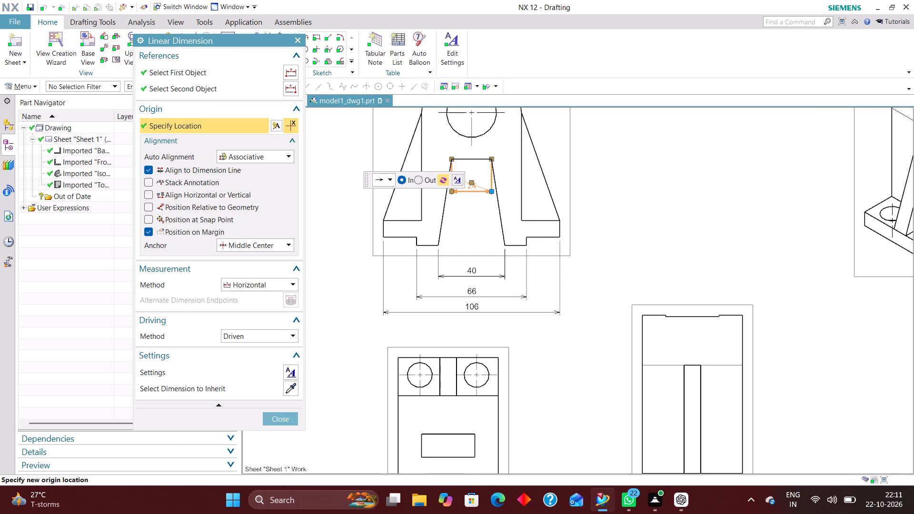
left_click(424, 178)
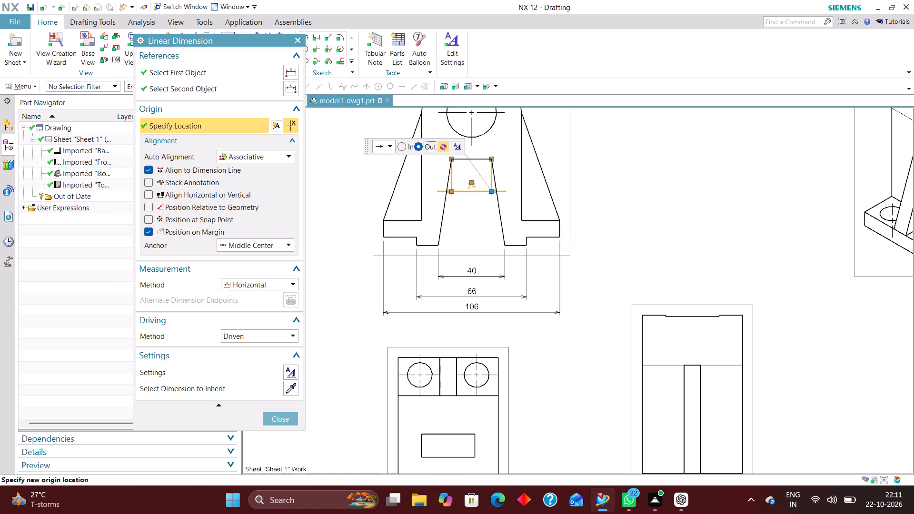
left_click(287, 417)
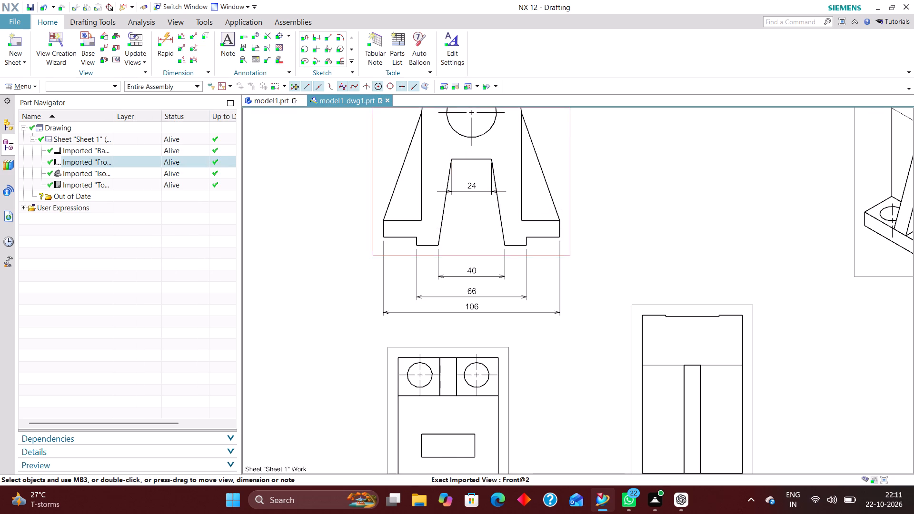
Add a Rapid Dimension for the height from the lower left foot's bottom corner to the bore centre, placed left of the front view.
scroll(438, 259, "down", 1)
scroll(462, 315, "down", 1)
scroll(435, 243, "up", 2)
scroll(459, 276, "down", 2)
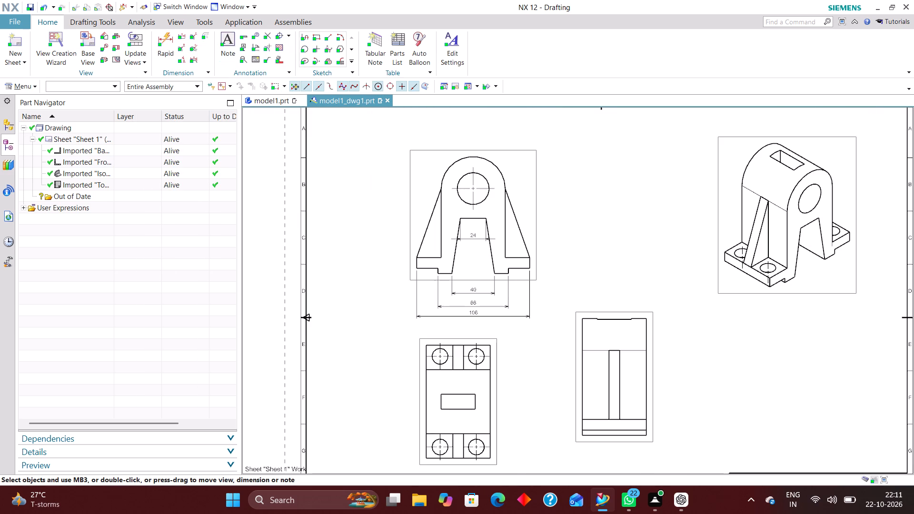
left_click(171, 38)
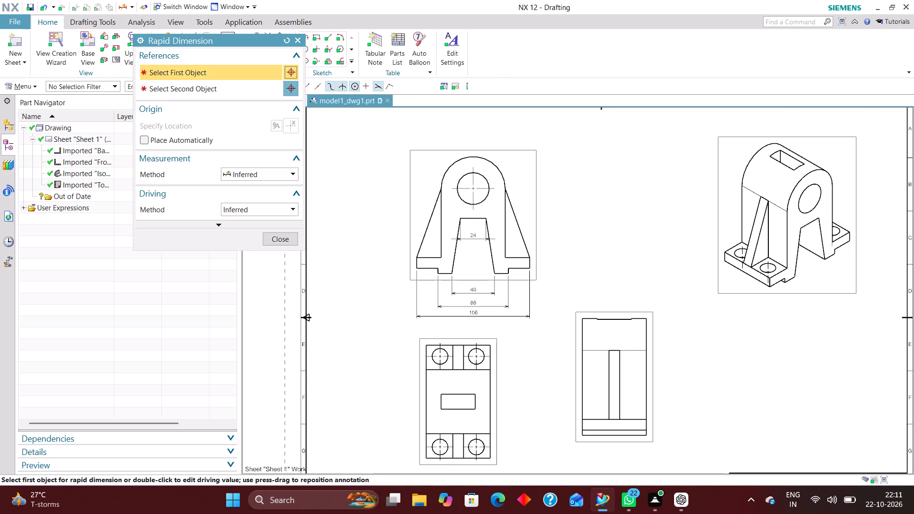
scroll(424, 267, "up", 1)
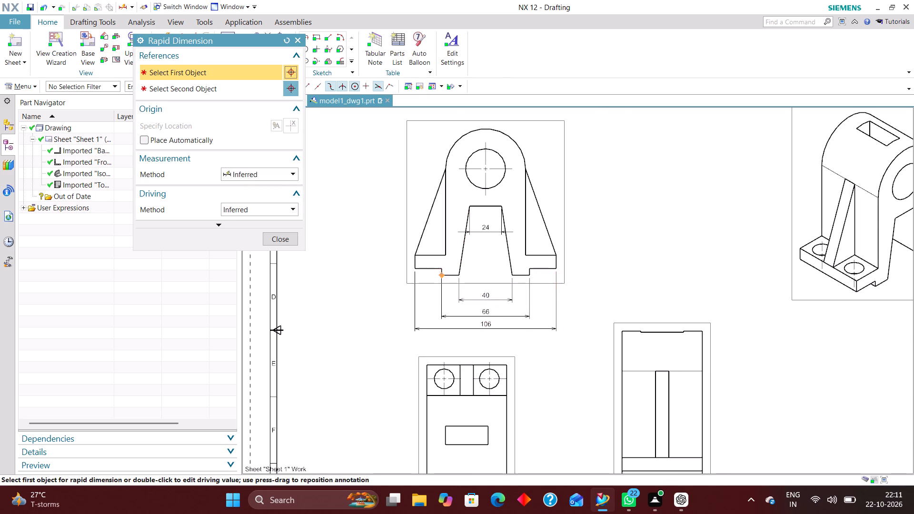
scroll(437, 277, "up", 3)
left_click(443, 272)
scroll(413, 319, "down", 2)
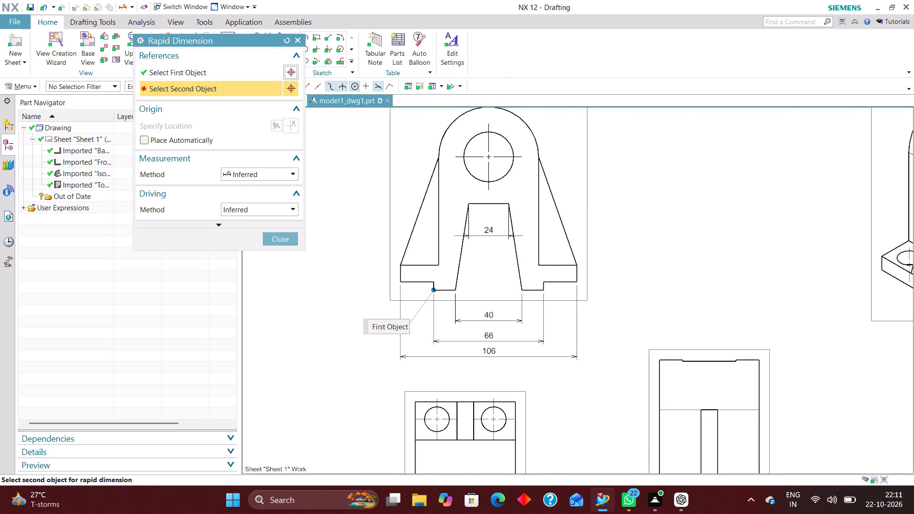
left_click(472, 157)
scroll(390, 221, "down", 3)
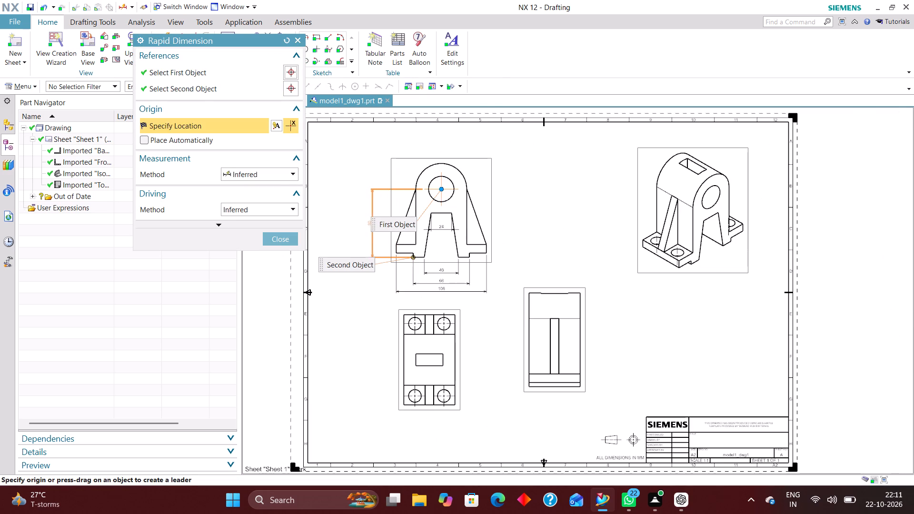
left_click(348, 222)
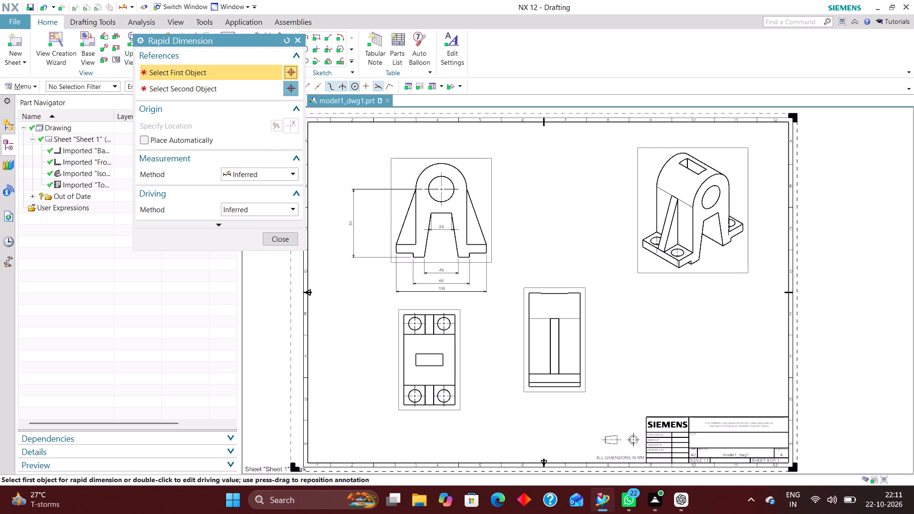
Dimension the thickness of the right base flange, placing the dimension just outside the front view's right side.
scroll(373, 211, "up", 2)
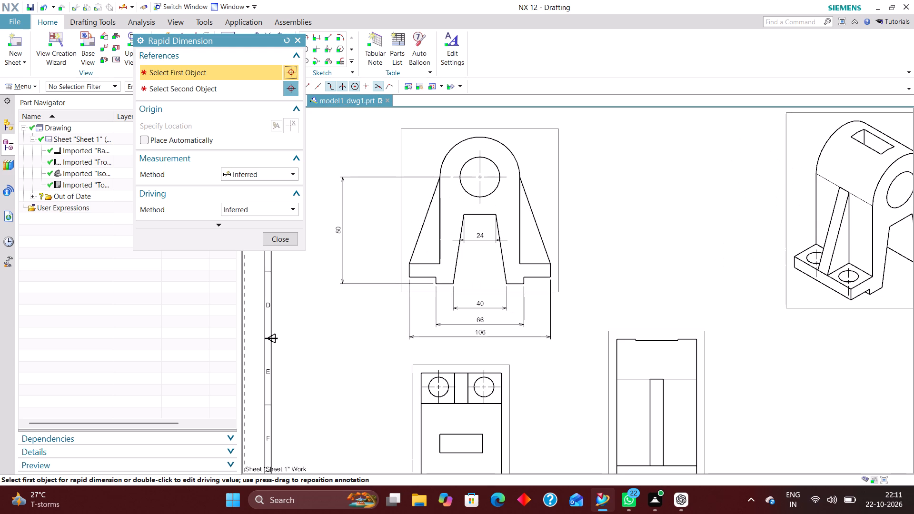
scroll(516, 286, "up", 9)
scroll(552, 288, "down", 6)
scroll(560, 279, "up", 4)
left_click(567, 265)
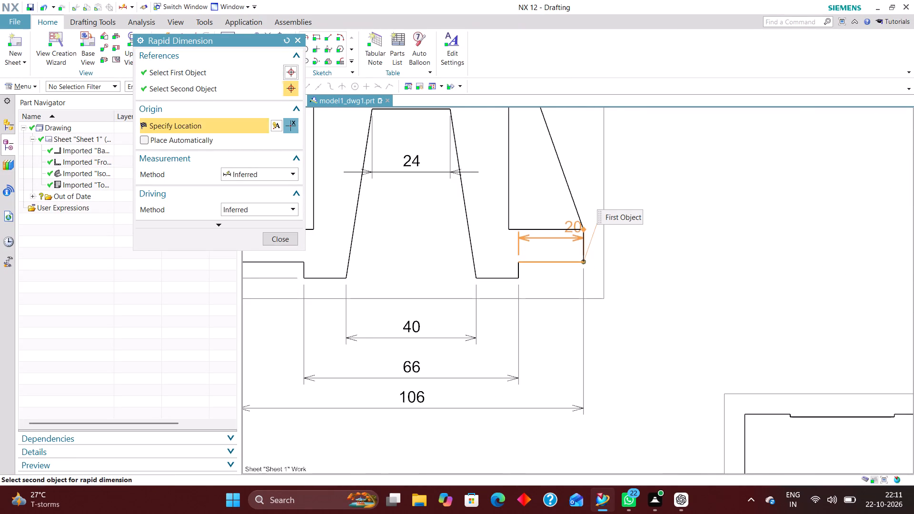
left_click(572, 226)
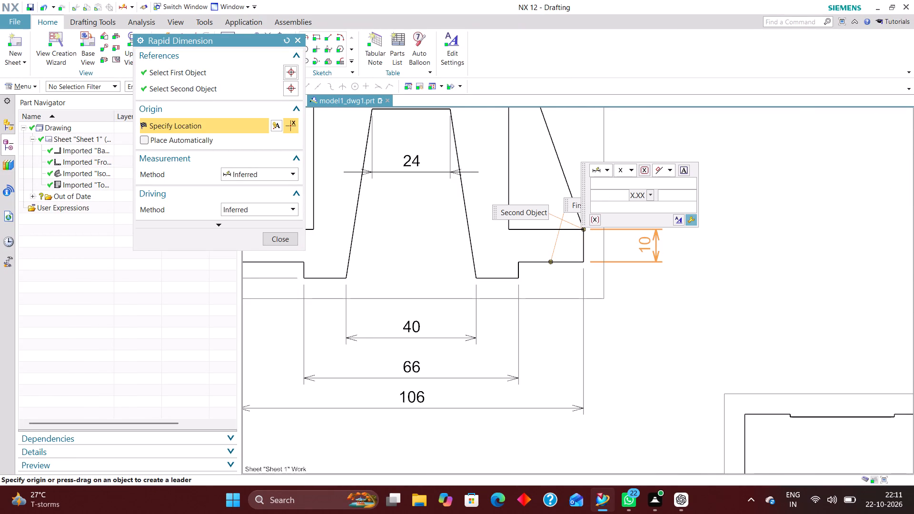
left_click(633, 245)
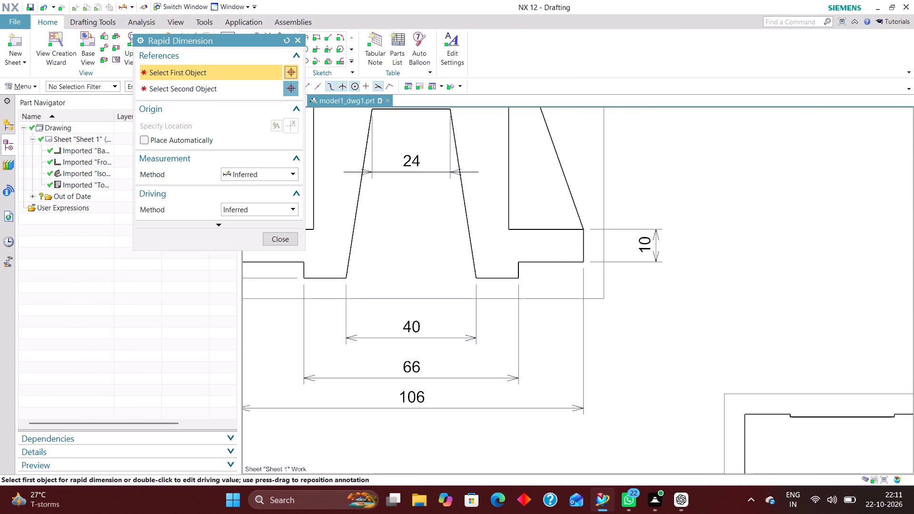
Dimension the tapered opening's height from the right foot's bottom corner to its top edge, placed to the right of the flange-thickness dimension.
left_click(521, 279)
scroll(529, 364, "down", 3)
scroll(490, 250, "up", 2)
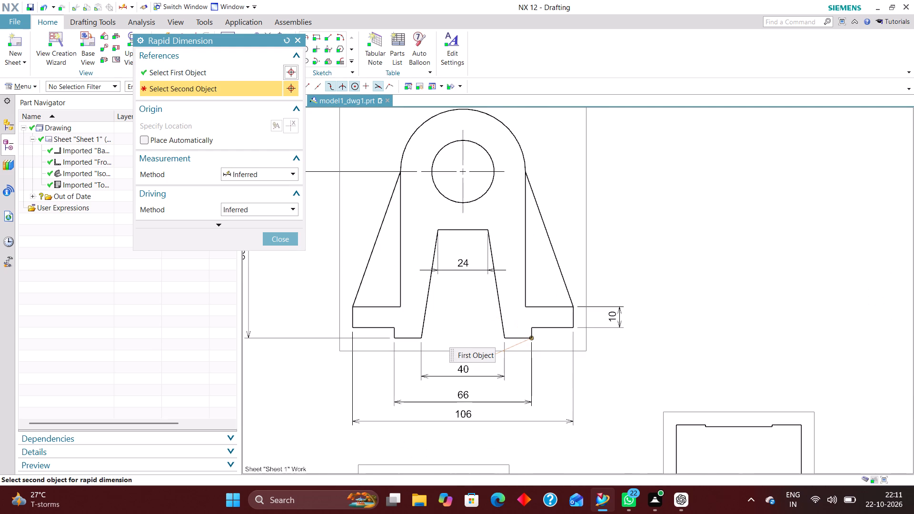
left_click(486, 228)
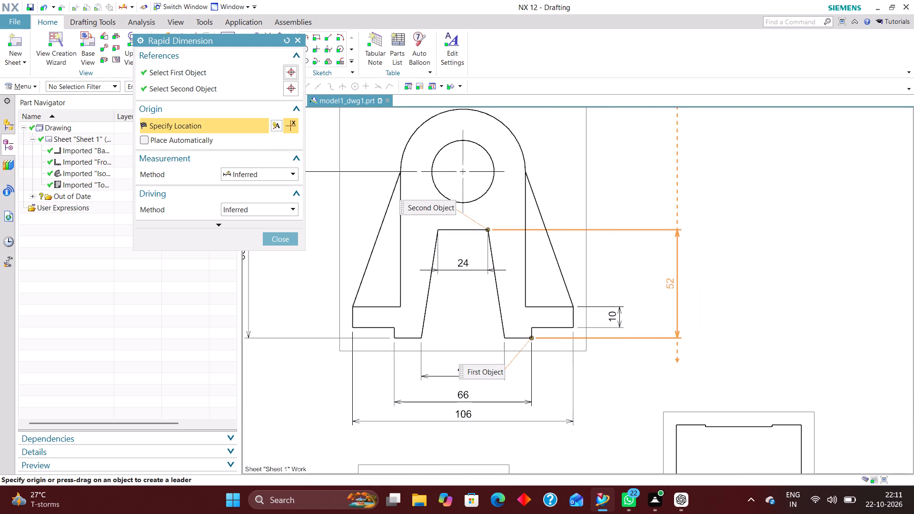
left_click(648, 282)
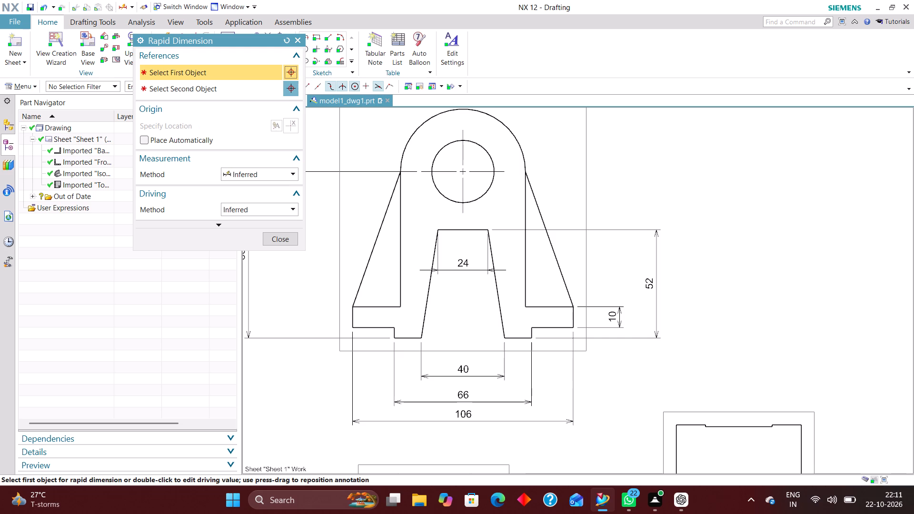
Dimension the step height between the left foot's bottom and the flange underside, placed just left of the front view.
scroll(639, 348, "down", 2)
scroll(456, 345, "up", 6)
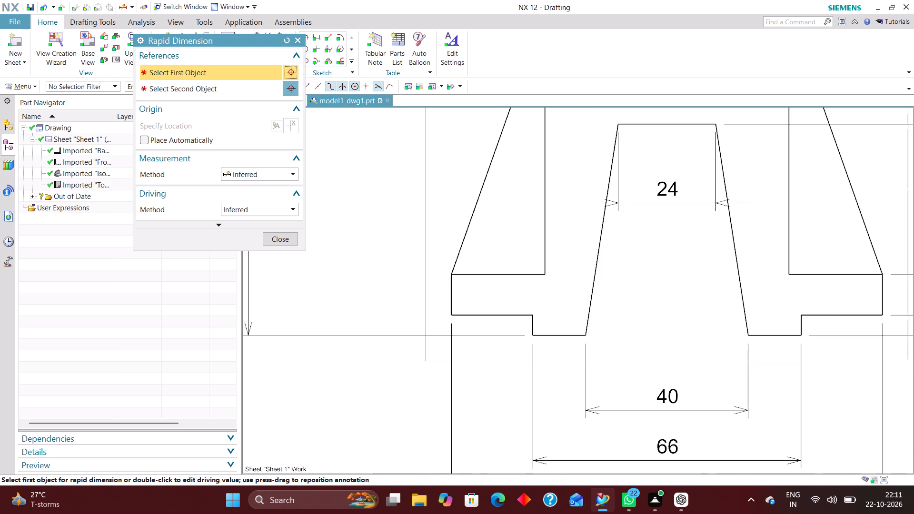
left_click(533, 336)
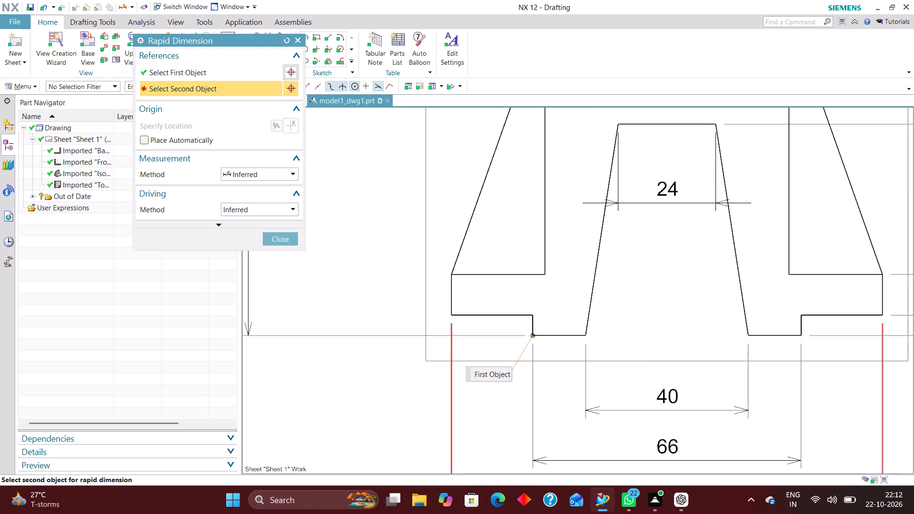
left_click(451, 316)
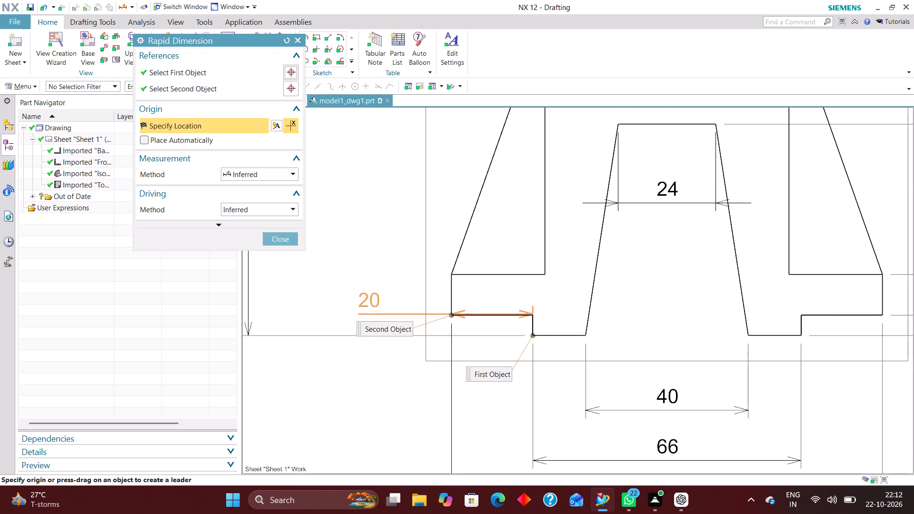
left_click(349, 318)
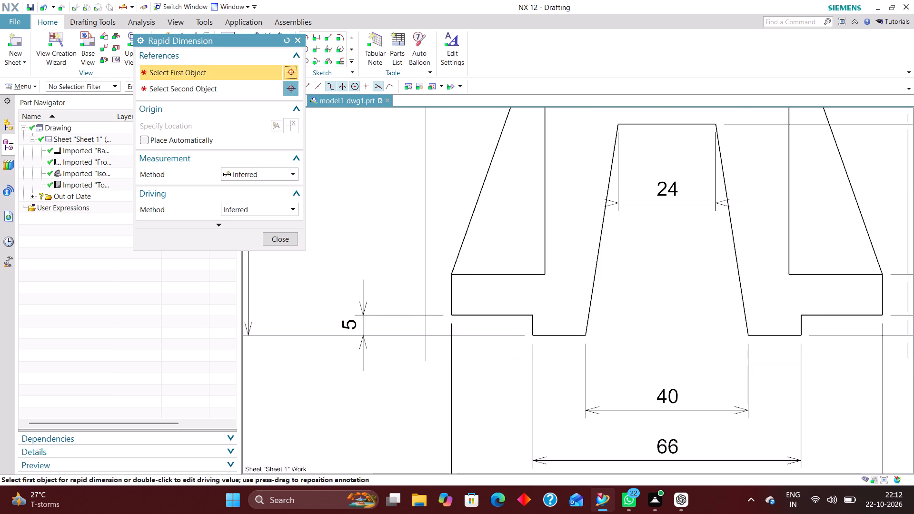
left_click(286, 240)
Add a Radial dimension to the rounded top outer arc of the front view, placed above and to the right of the arc.
scroll(374, 313, "down", 5)
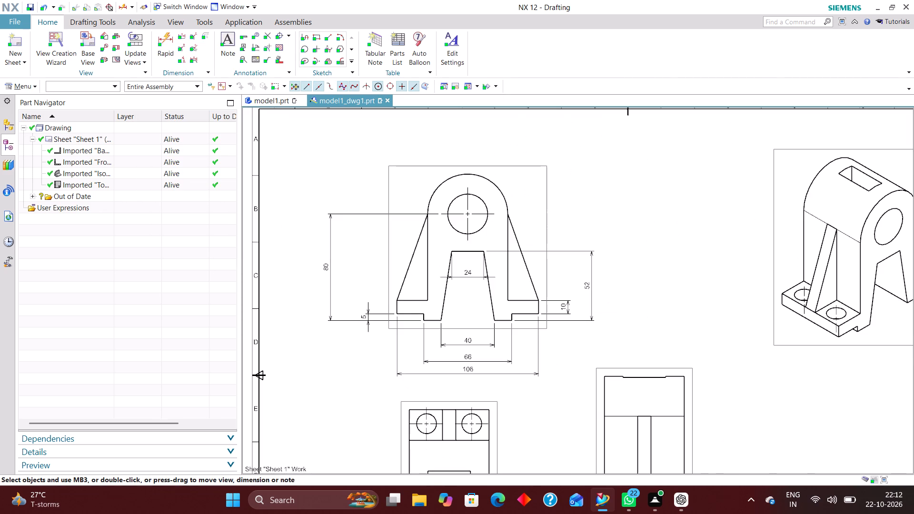
scroll(384, 257, "down", 2)
scroll(412, 271, "up", 3)
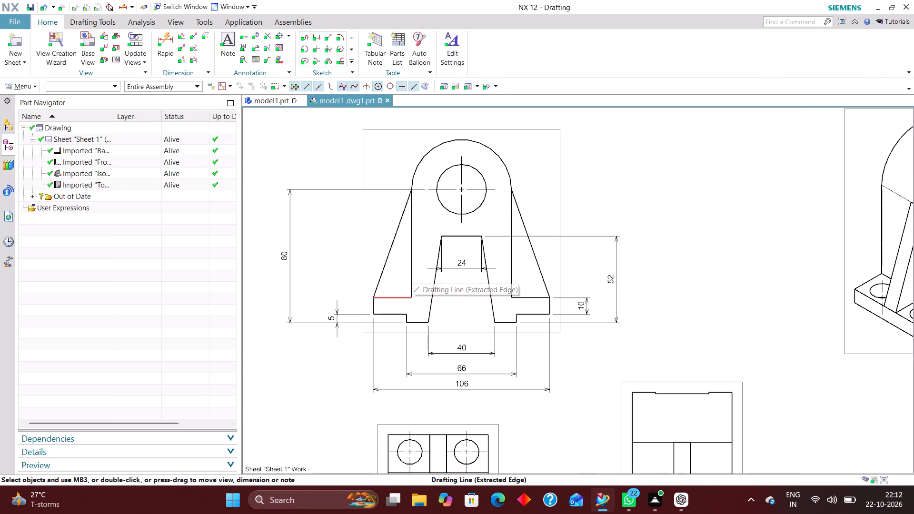
scroll(401, 303, "down", 2)
scroll(465, 343, "down", 1)
scroll(467, 279, "up", 2)
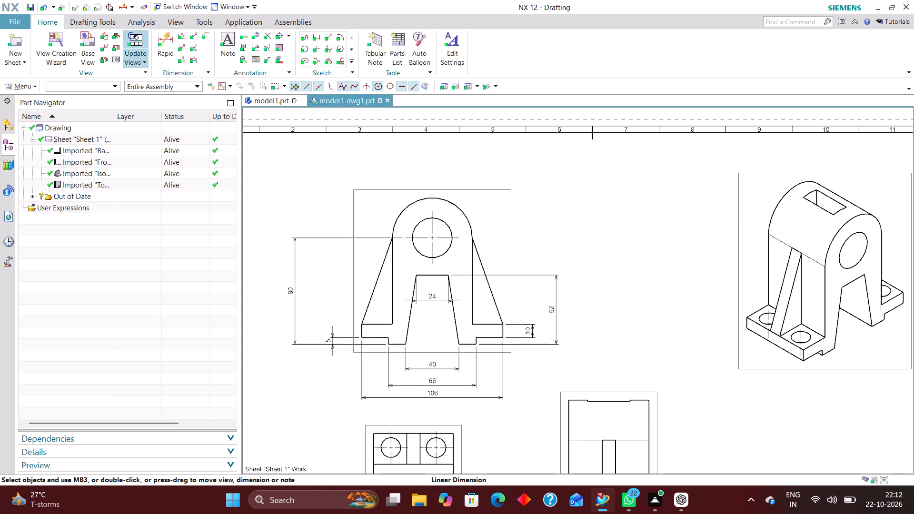
left_click(173, 36)
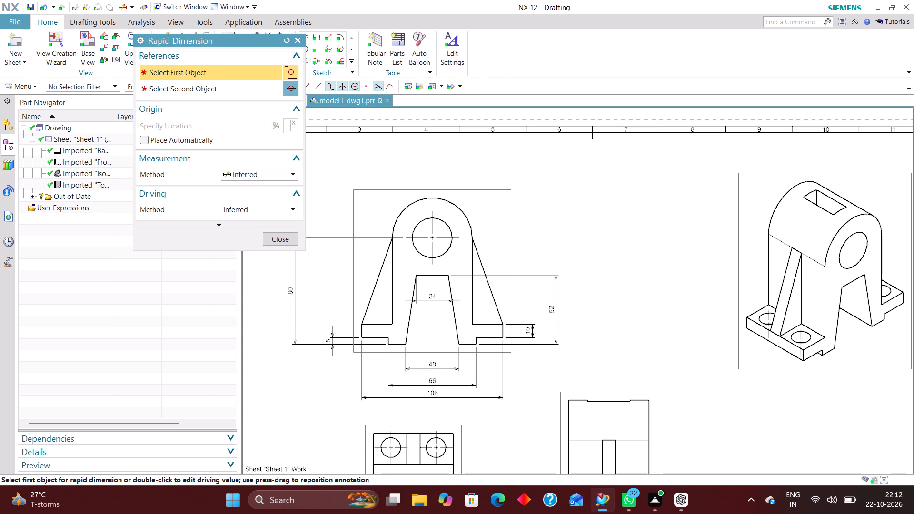
left_click(277, 174)
left_click(258, 262)
scroll(579, 328, "down", 2)
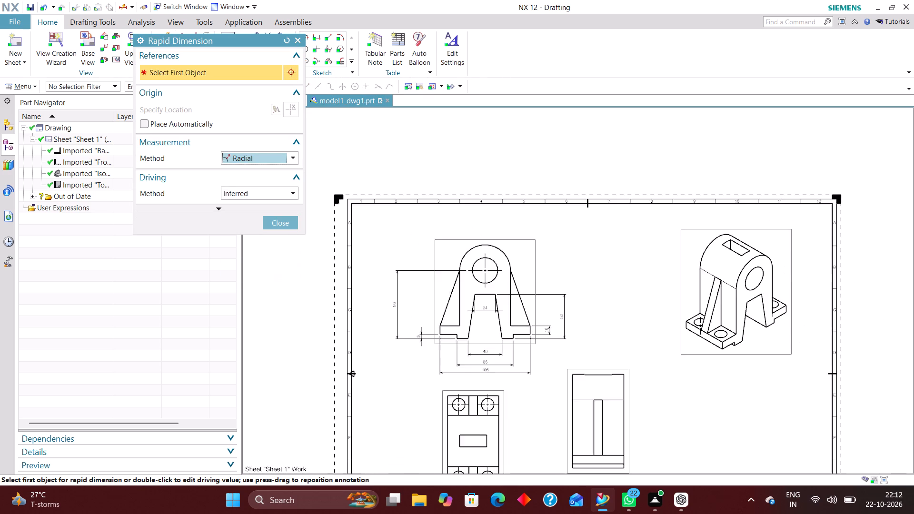
scroll(518, 279, "up", 4)
left_click(485, 221)
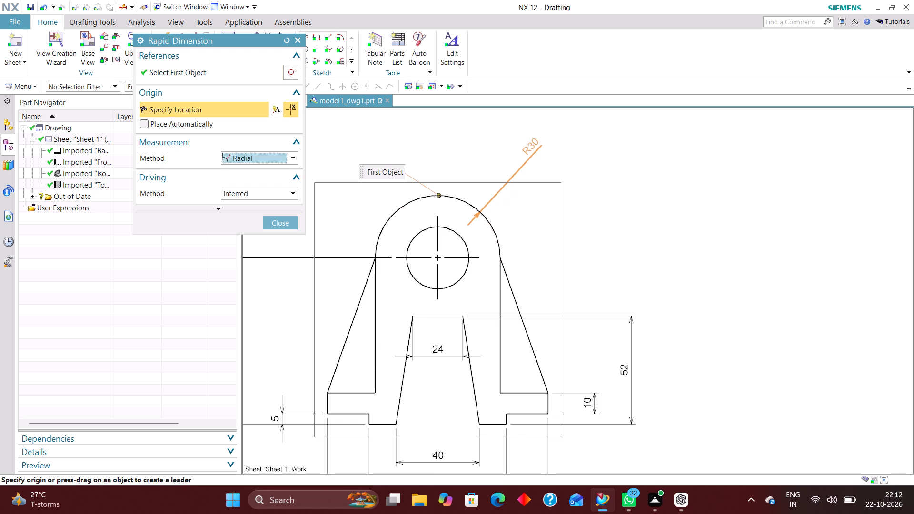
left_click(530, 147)
Add a Diametral dimension to the circular bore in the front view, placed just above and to the left of the bore.
left_click(293, 158)
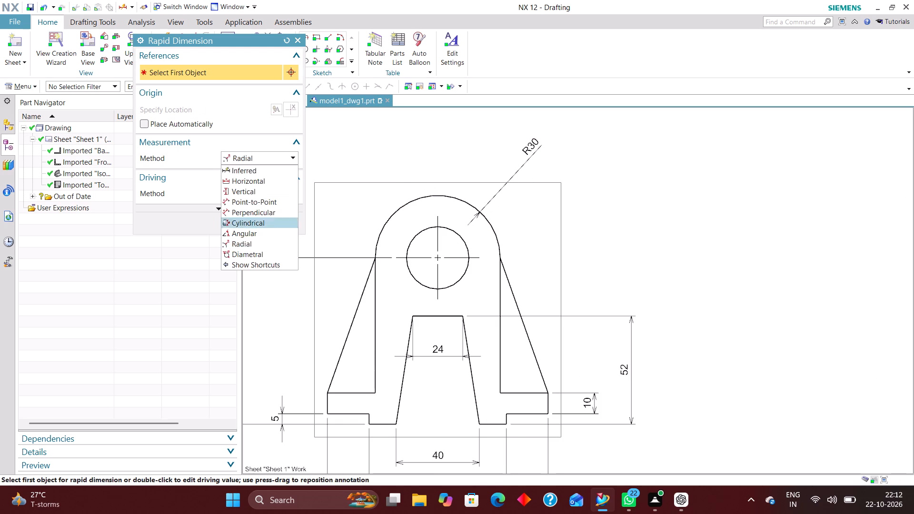
left_click(258, 253)
left_click(468, 243)
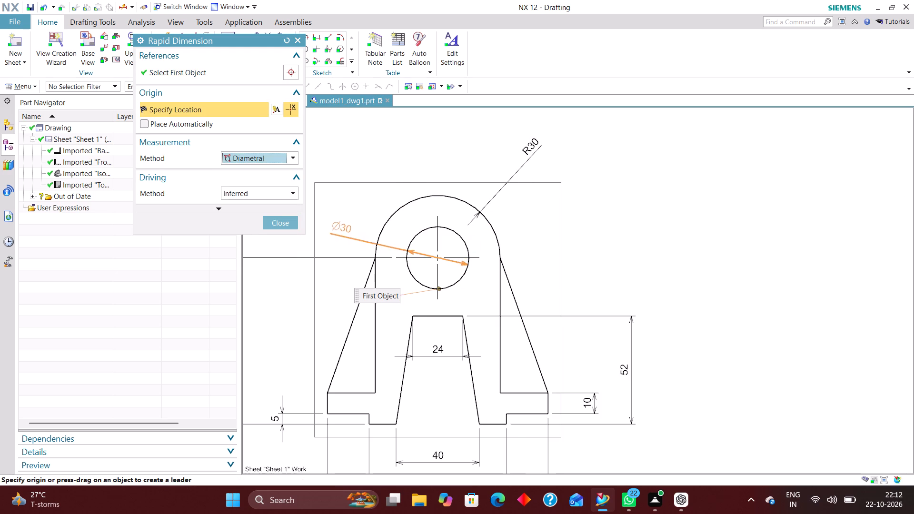
left_click(406, 221)
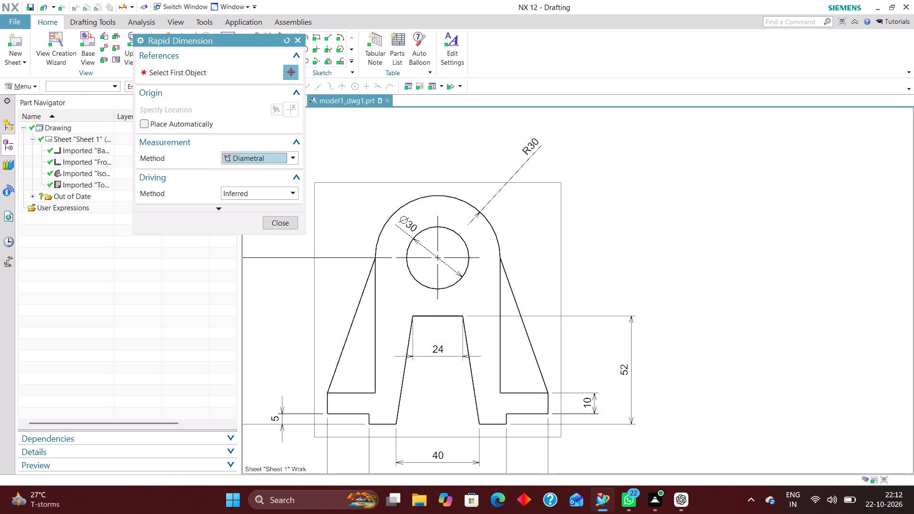
left_click(285, 219)
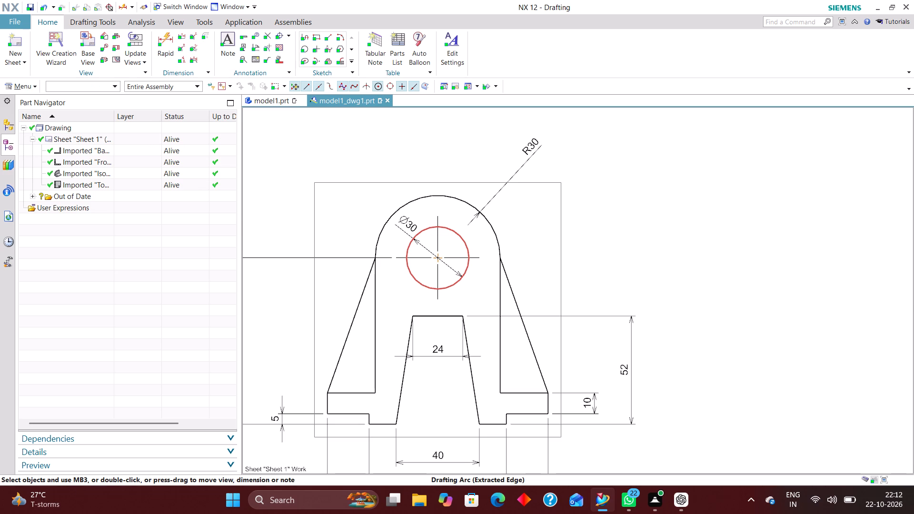
Nudge the right flange-thickness dimension slightly closer to the front view and display its arrowheads outside the extension lines.
scroll(530, 188, "down", 2)
scroll(447, 241, "down", 1)
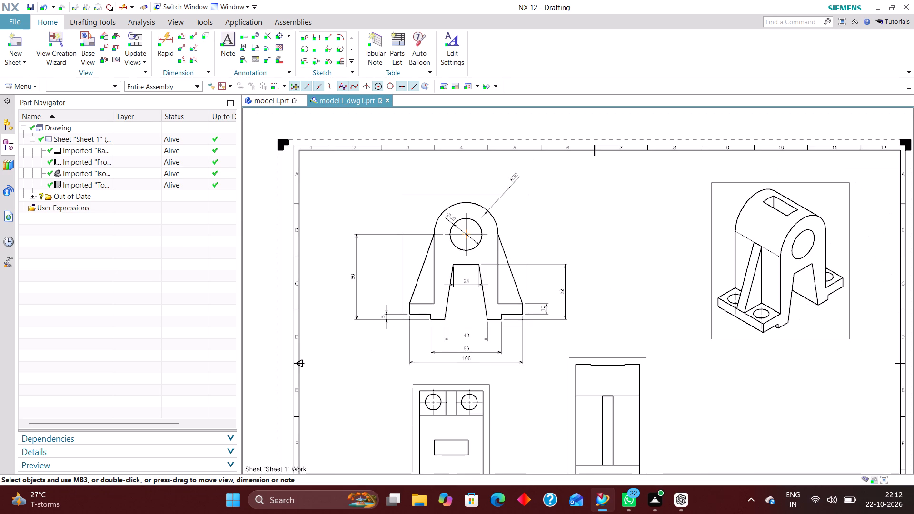
scroll(554, 309, "up", 4)
left_click_drag(530, 305, 521, 294)
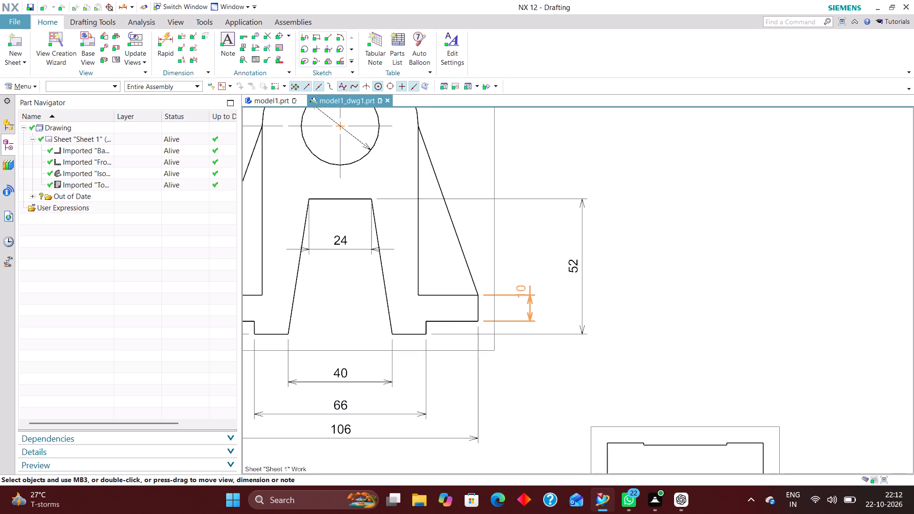
left_click_drag(521, 294, 519, 309)
double_click(517, 304)
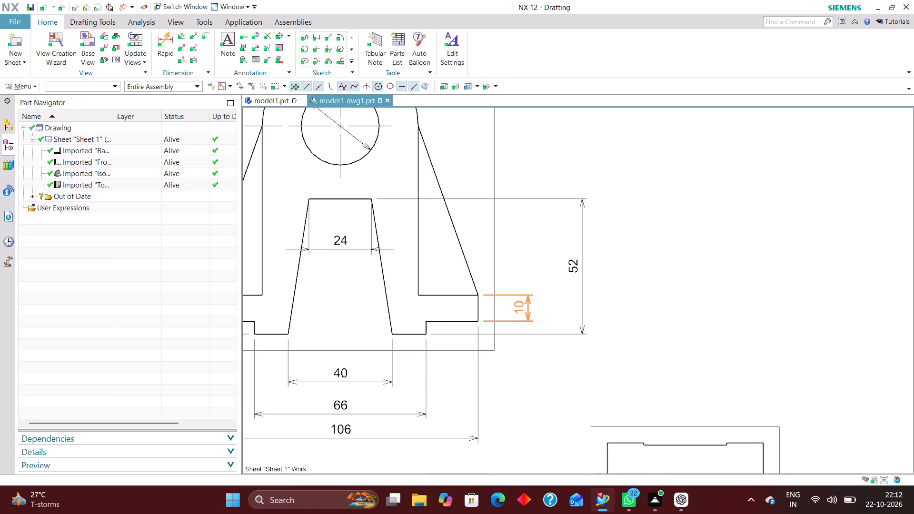
left_click(528, 294)
left_click(445, 307)
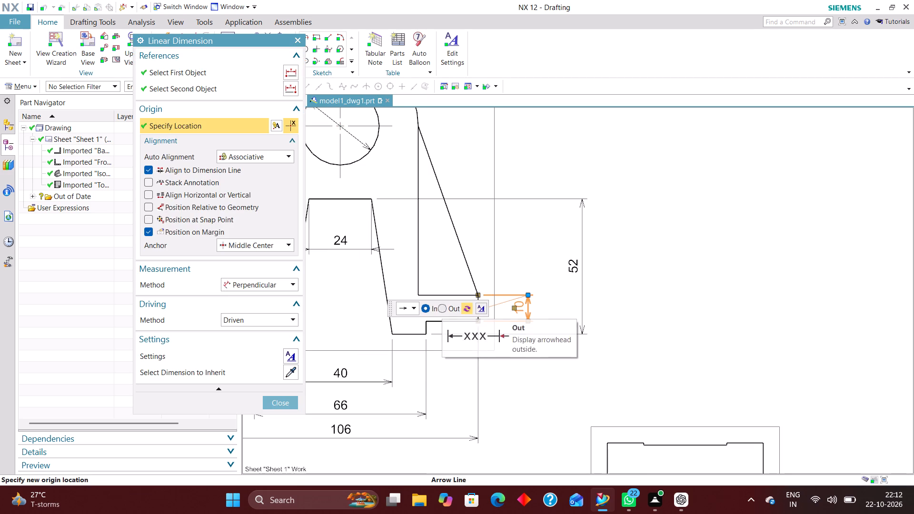
left_click(280, 399)
Review the front view's dimensions and how they sit relative to the other views on the sheet.
scroll(566, 327, "down", 2)
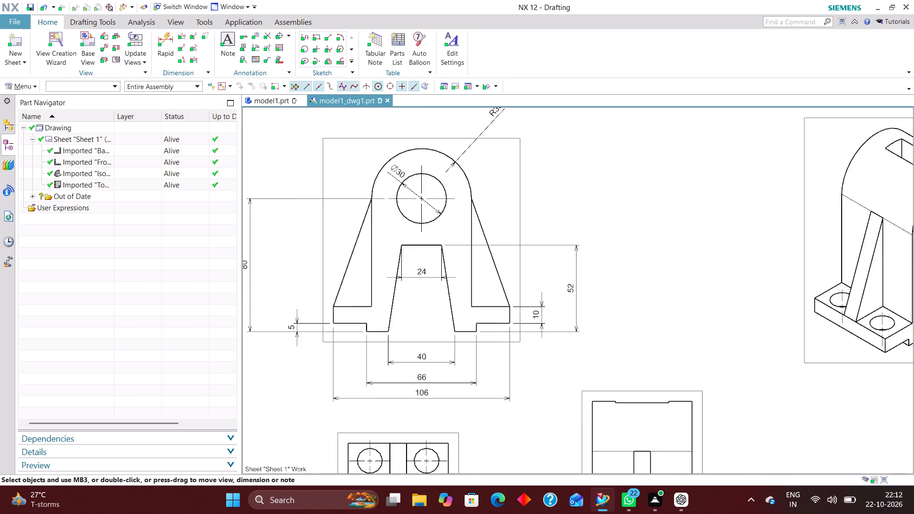
scroll(566, 327, "down", 1)
scroll(365, 352, "up", 2)
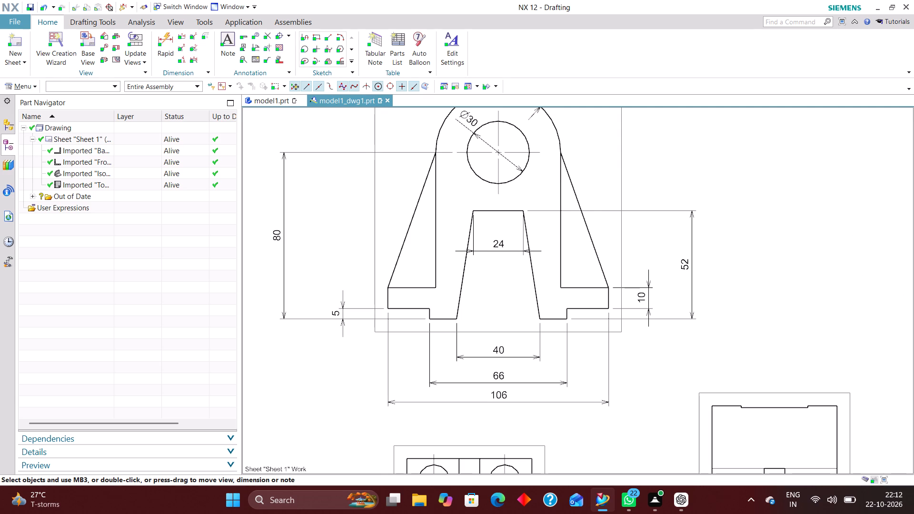
scroll(504, 279, "down", 4)
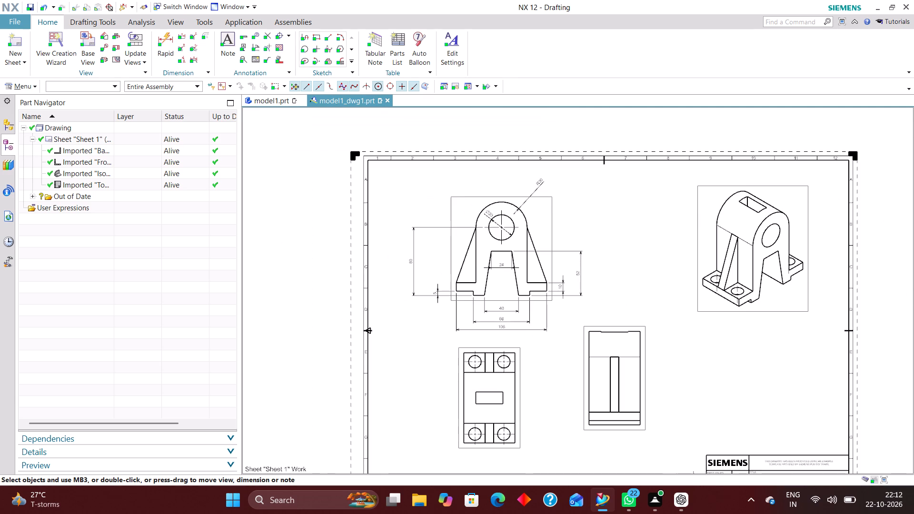
scroll(619, 251, "up", 2)
scroll(481, 224, "down", 1)
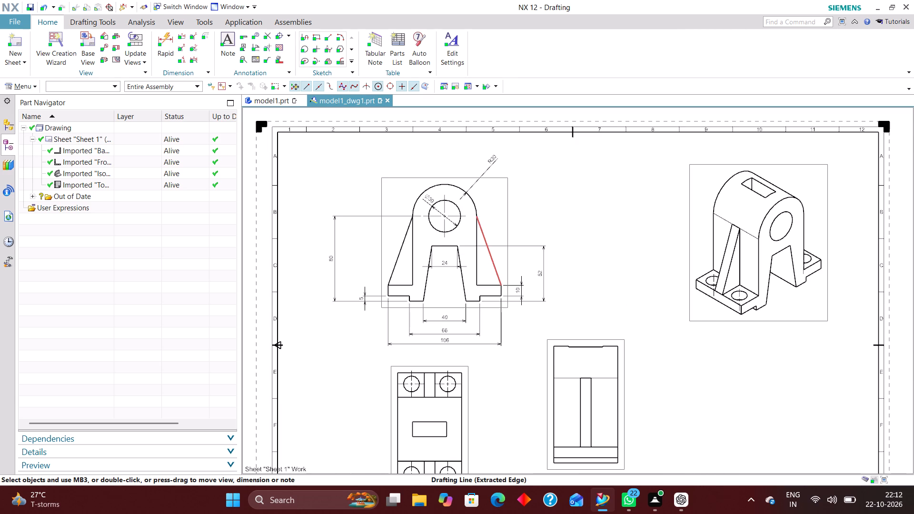
scroll(423, 218, "down", 2)
scroll(427, 255, "up", 3)
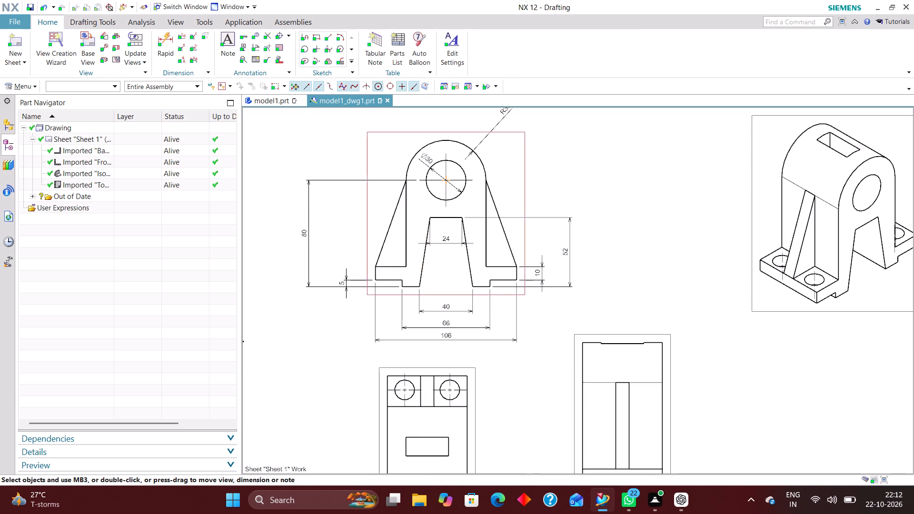
scroll(431, 300, "down", 3)
scroll(489, 303, "up", 2)
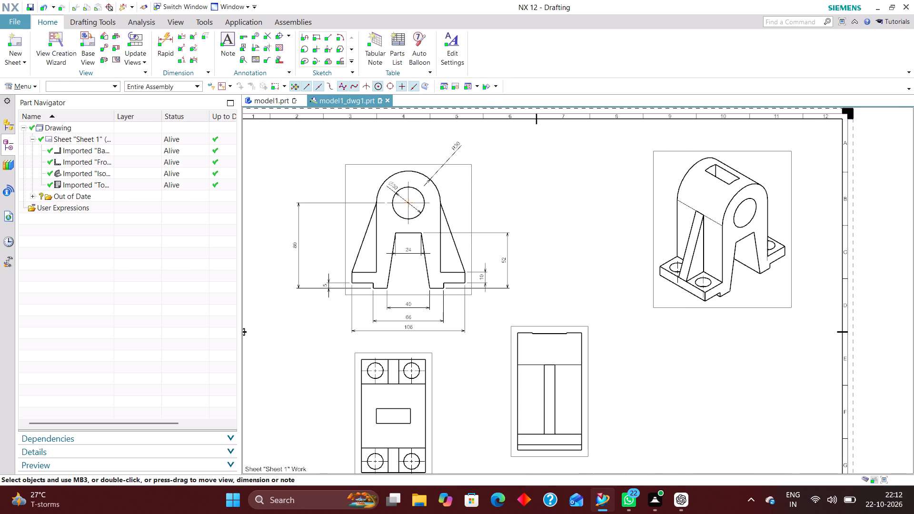
scroll(488, 303, "down", 1)
Set the arrowhead of the outer arc's radial dimension to display outside.
scroll(459, 202, "up", 5)
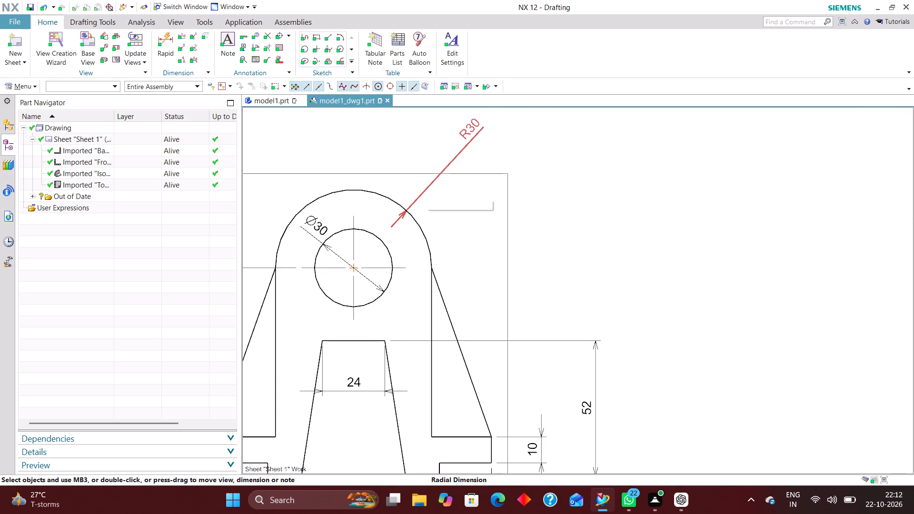
double_click(427, 188)
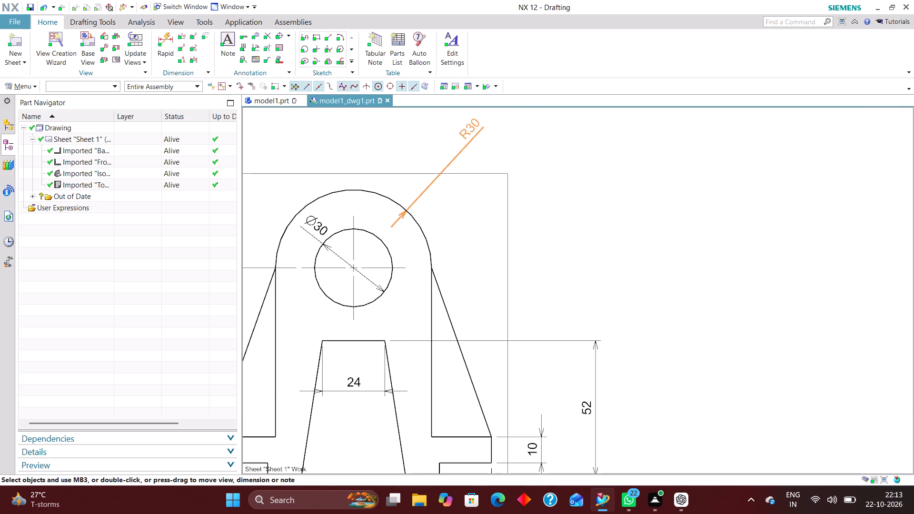
scroll(523, 203, "down", 2)
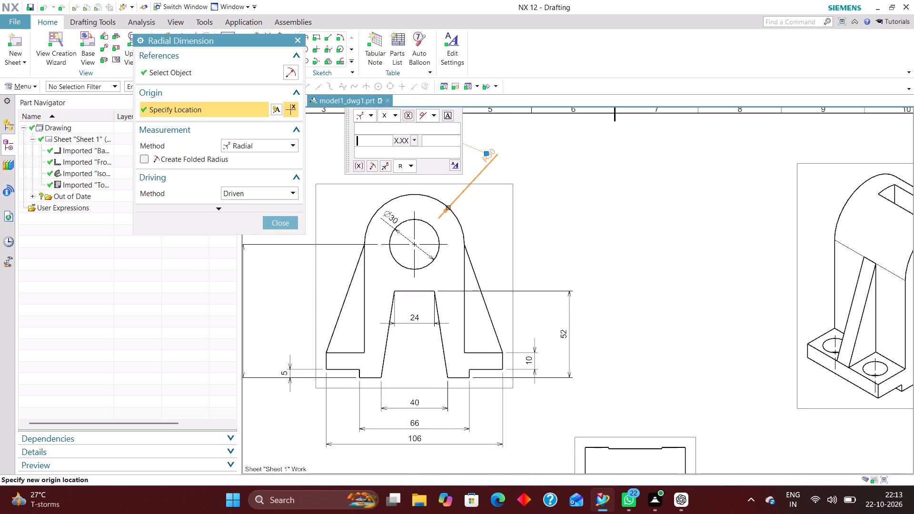
left_click(450, 206)
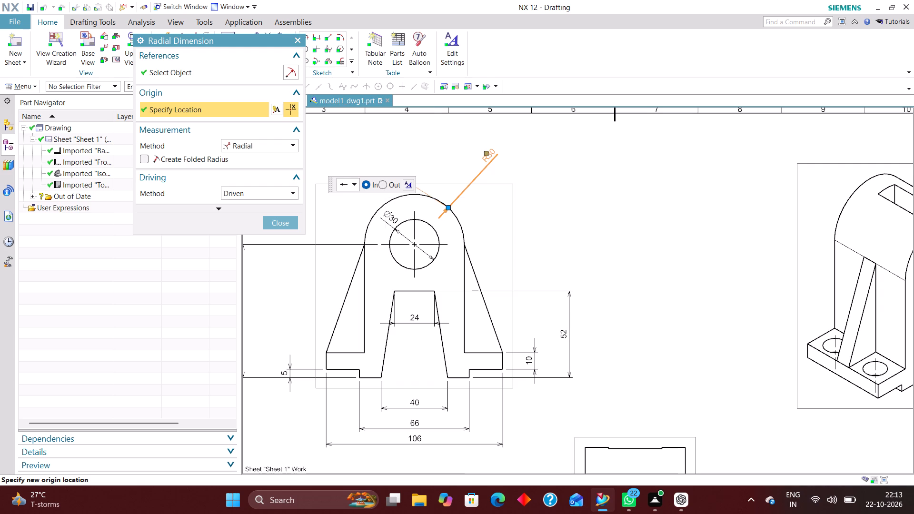
left_click(383, 185)
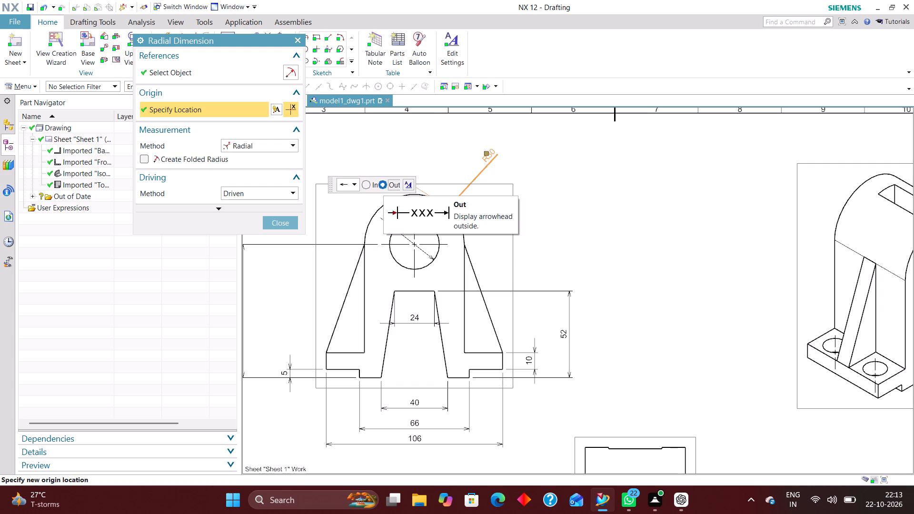
left_click(299, 231)
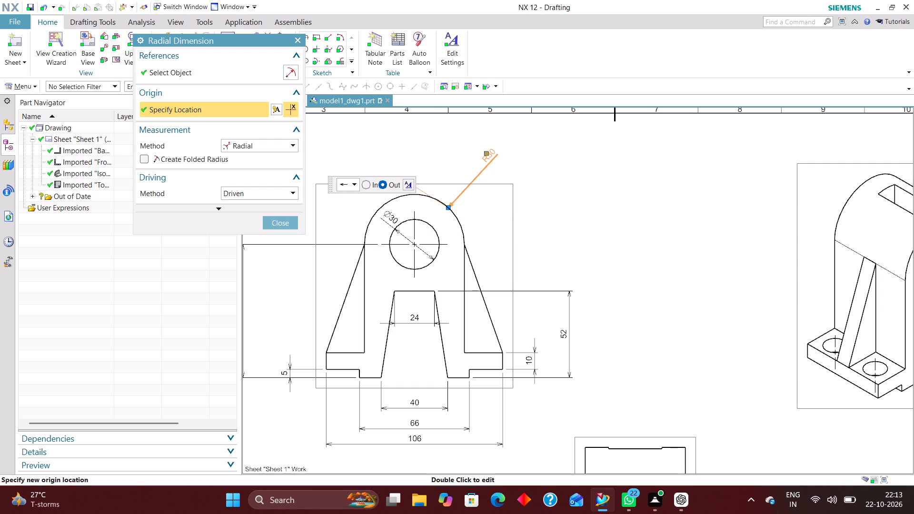
left_click(284, 222)
Show the outer arc's radial dimension with a radial leader running to the arc center.
double_click(458, 194)
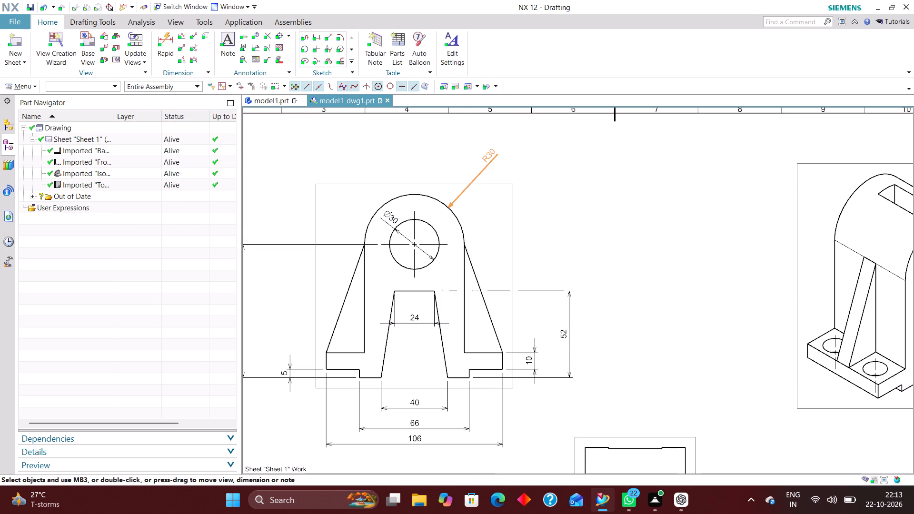
left_click(387, 168)
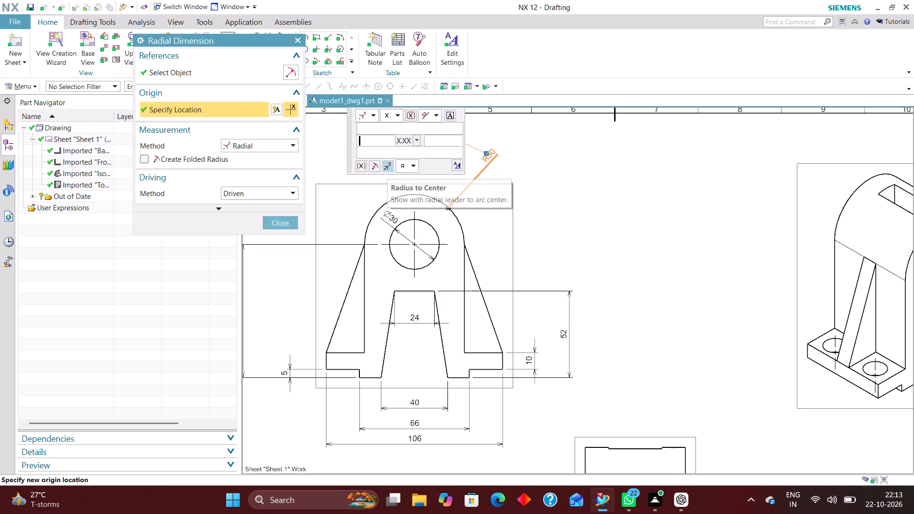
left_click(275, 220)
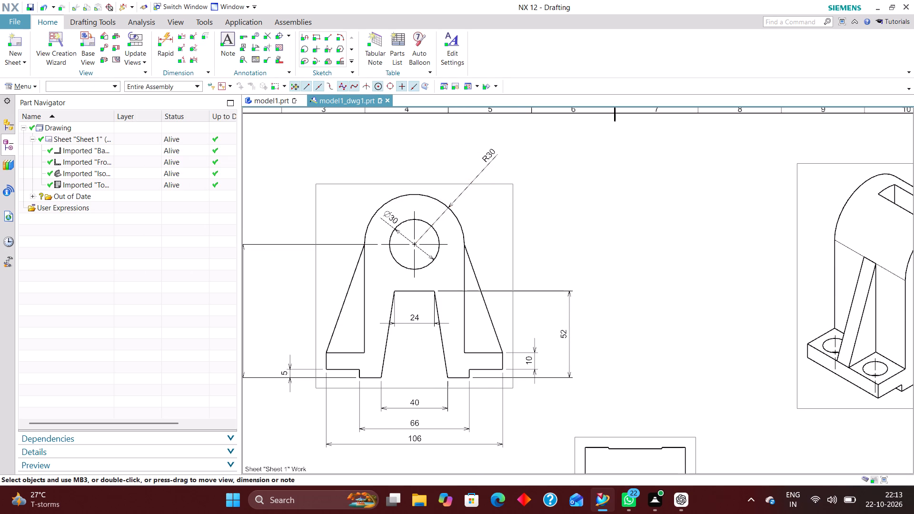
Examine the dimensioned front view and the layout of the four views on the sheet.
scroll(497, 212, "down", 1)
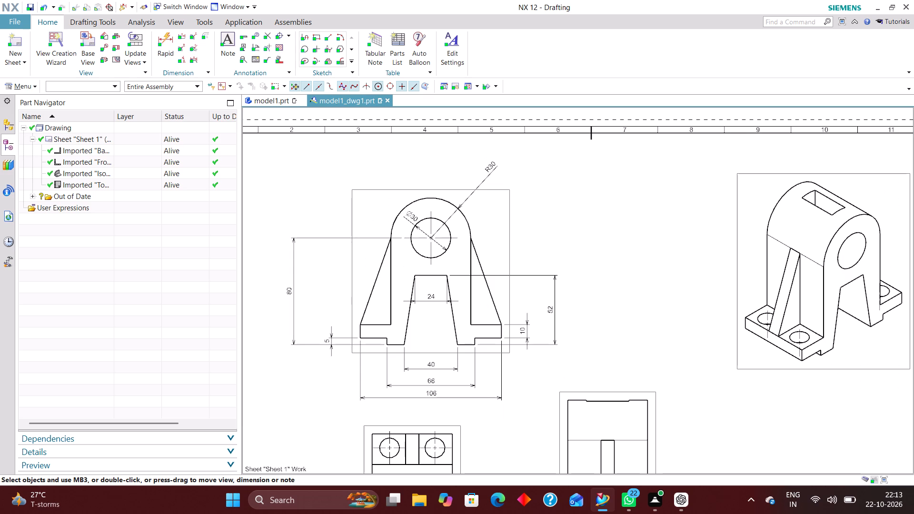
scroll(434, 250, "down", 3)
scroll(444, 288, "up", 3)
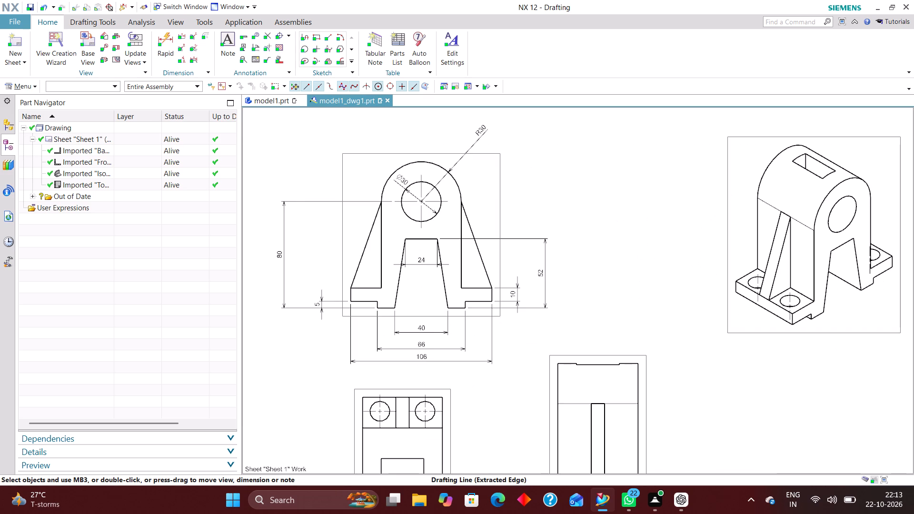
scroll(386, 309, "up", 2)
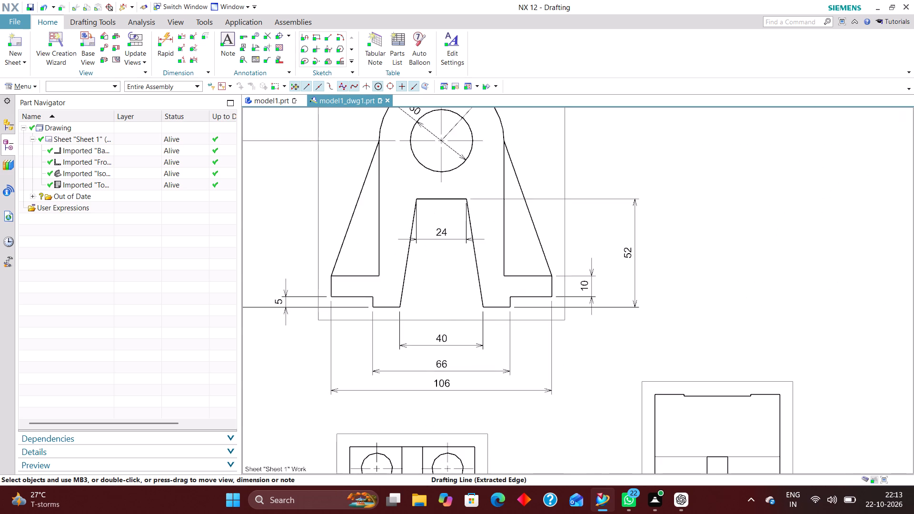
scroll(386, 309, "down", 5)
scroll(398, 344, "up", 5)
scroll(384, 331, "down", 3)
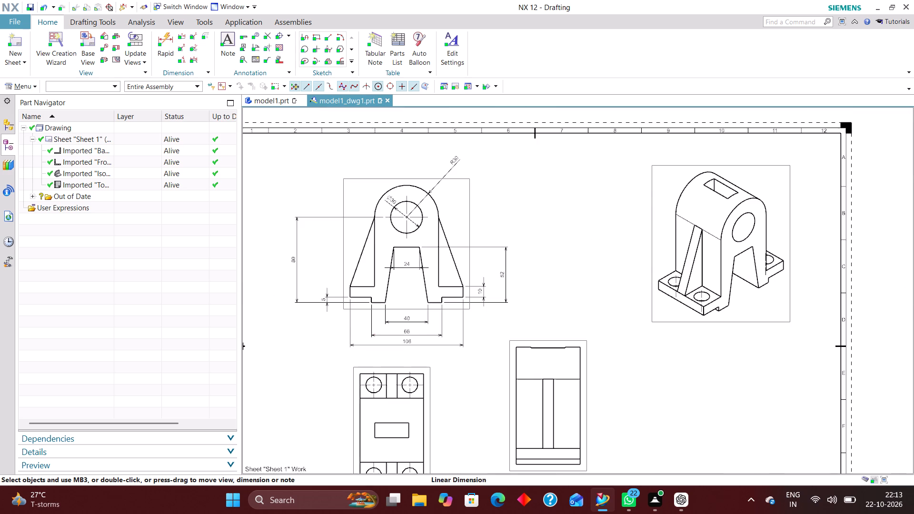
scroll(413, 191, "up", 5)
scroll(413, 191, "down", 5)
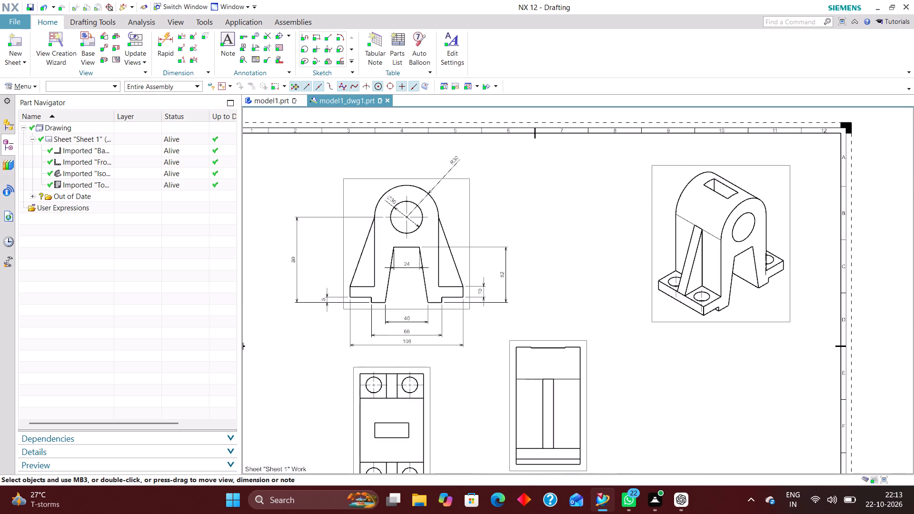
scroll(457, 306, "up", 2)
scroll(456, 302, "down", 3)
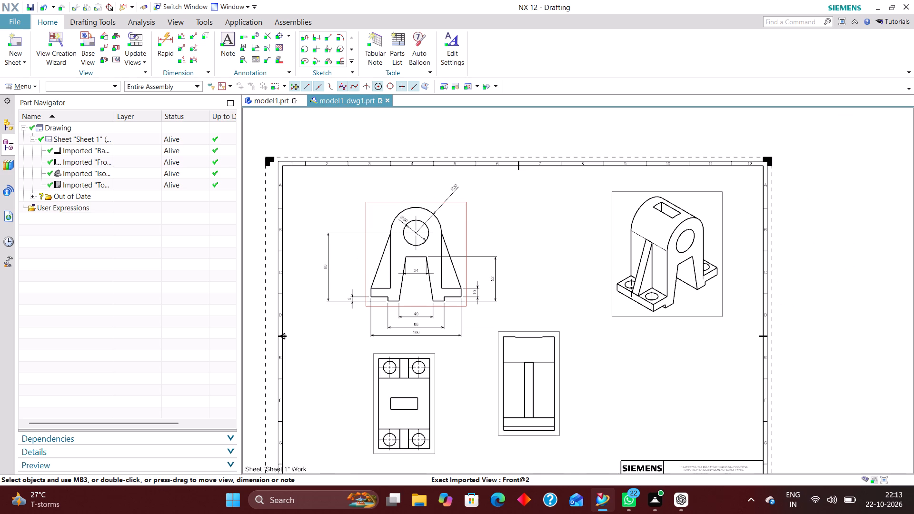
scroll(404, 262, "down", 1)
scroll(434, 358, "up", 1)
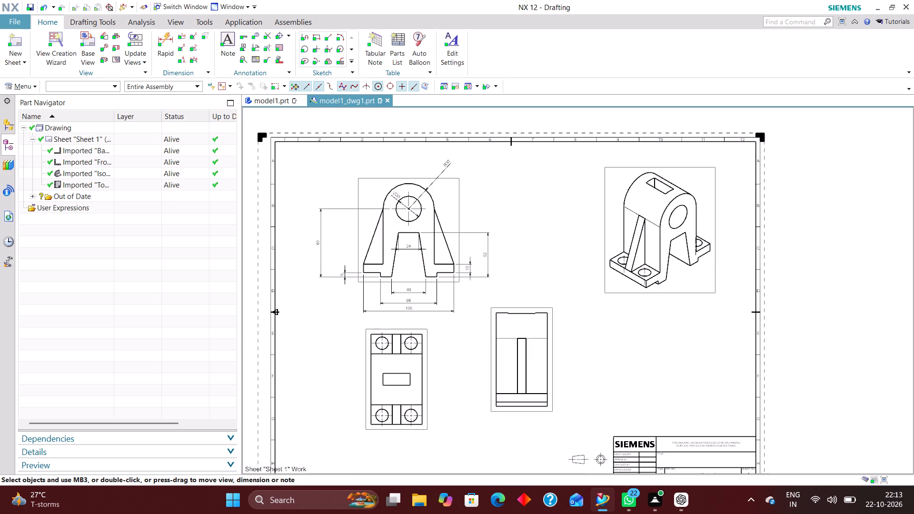
Space out the lower views by moving the top view down and slightly left, and the back view slightly down and right.
scroll(419, 324, "down", 3)
scroll(420, 376, "up", 4)
left_click_drag(397, 379, 398, 389)
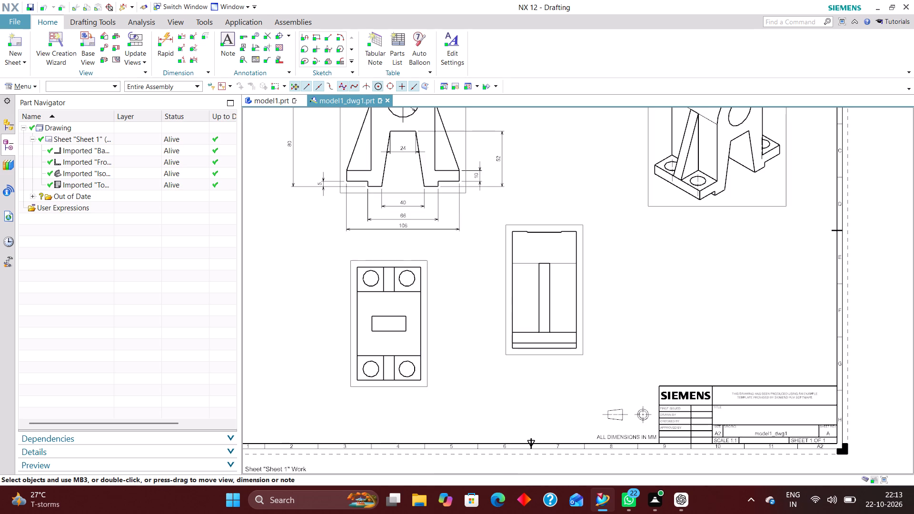
left_click_drag(398, 389, 395, 400)
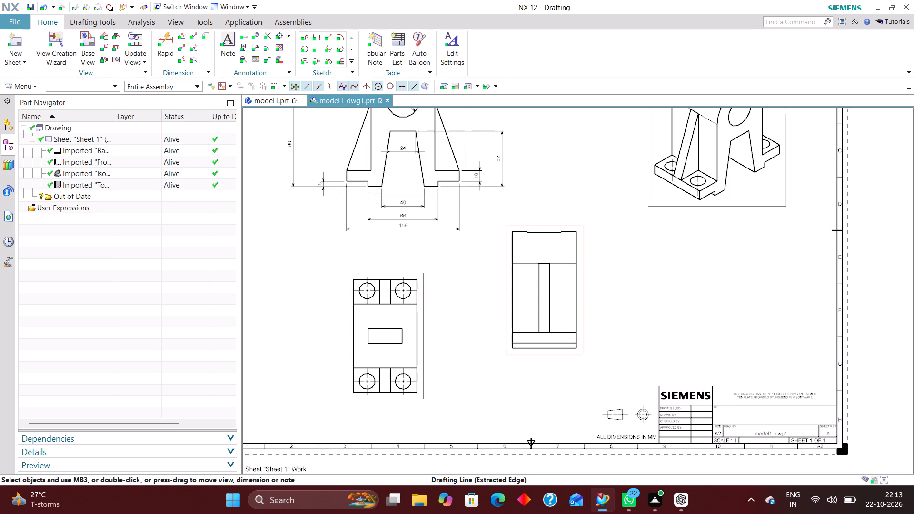
left_click_drag(569, 356, 579, 364)
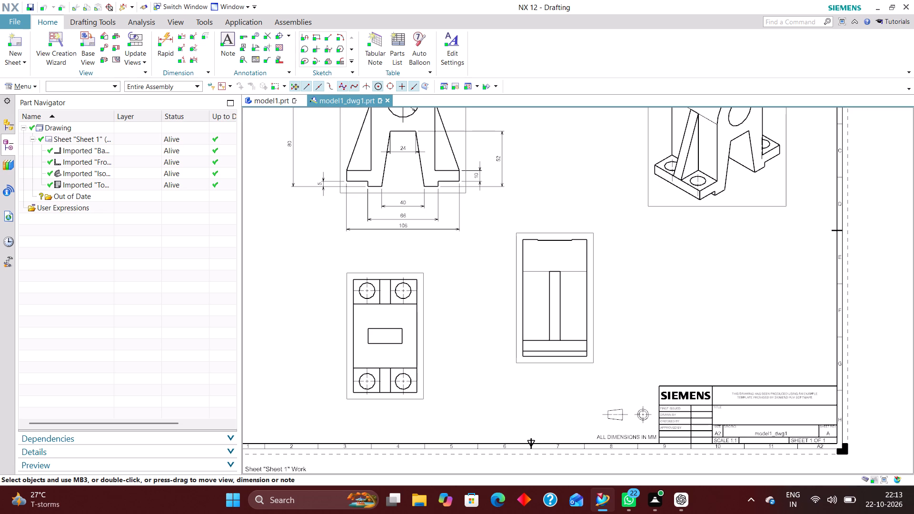
scroll(486, 380, "down", 2)
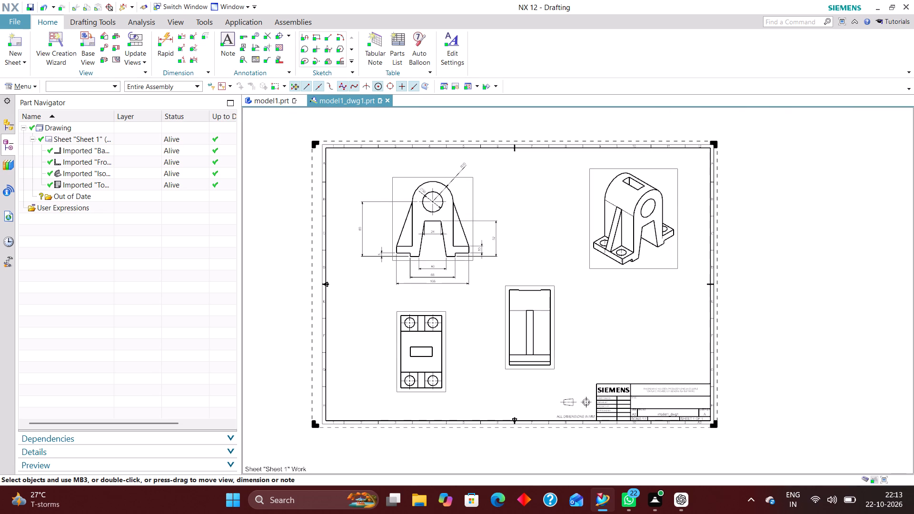
scroll(456, 336, "up", 1)
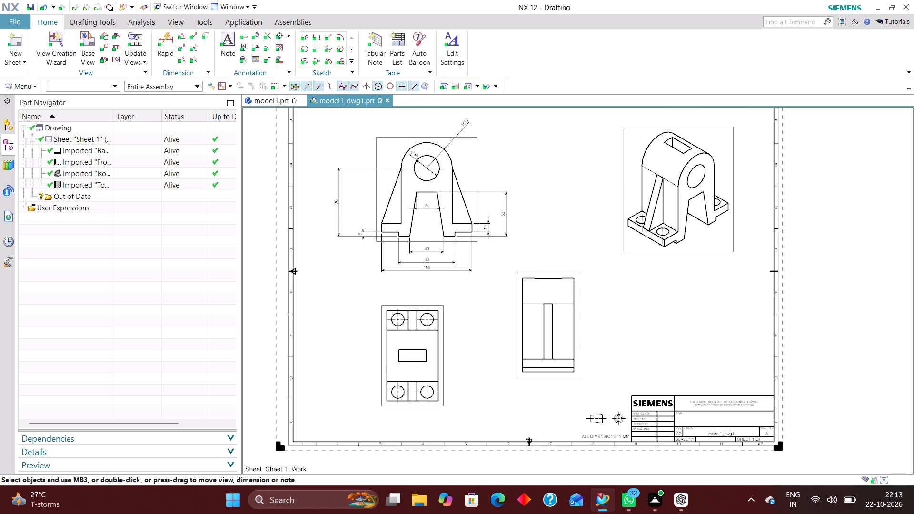
Add an inferred vertical dimension between the upper and lower right-hand hole centers in the top view, placed right of the view.
scroll(448, 324, "up", 3)
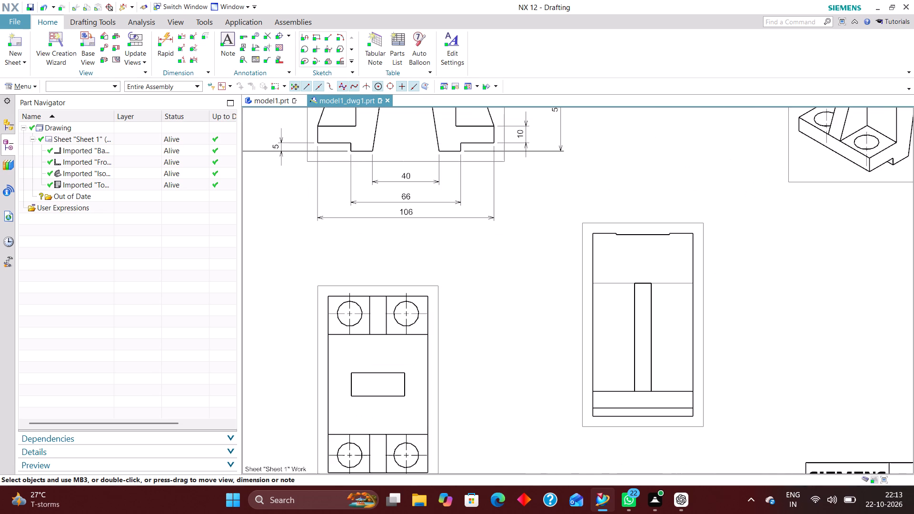
left_click(166, 37)
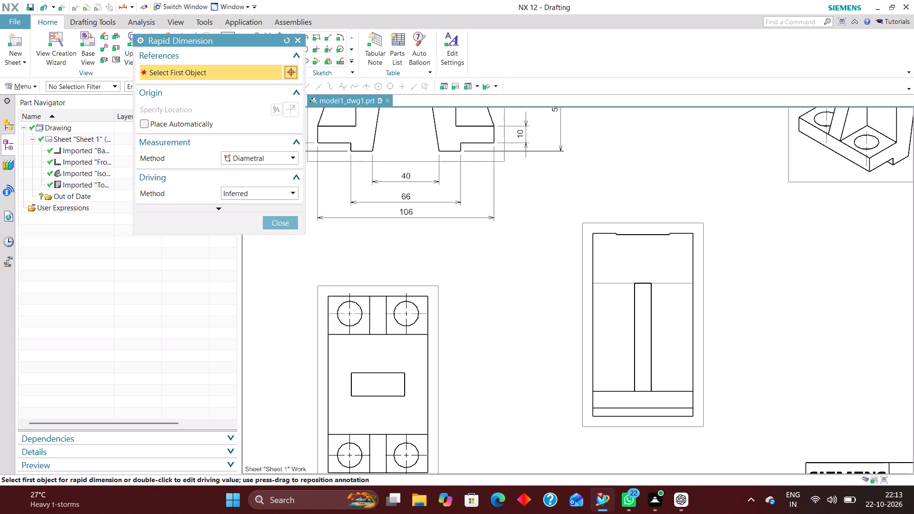
scroll(419, 288, "down", 3)
scroll(423, 346, "up", 6)
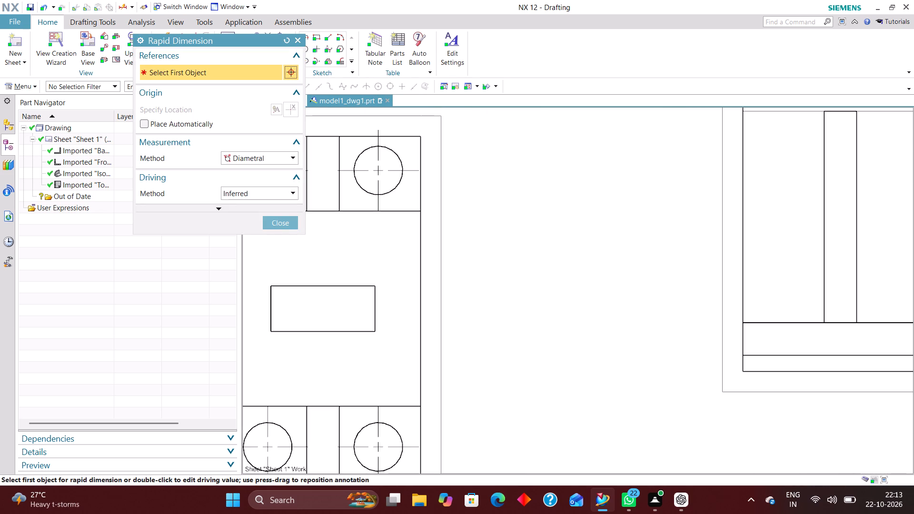
left_click(261, 155)
left_click(258, 171)
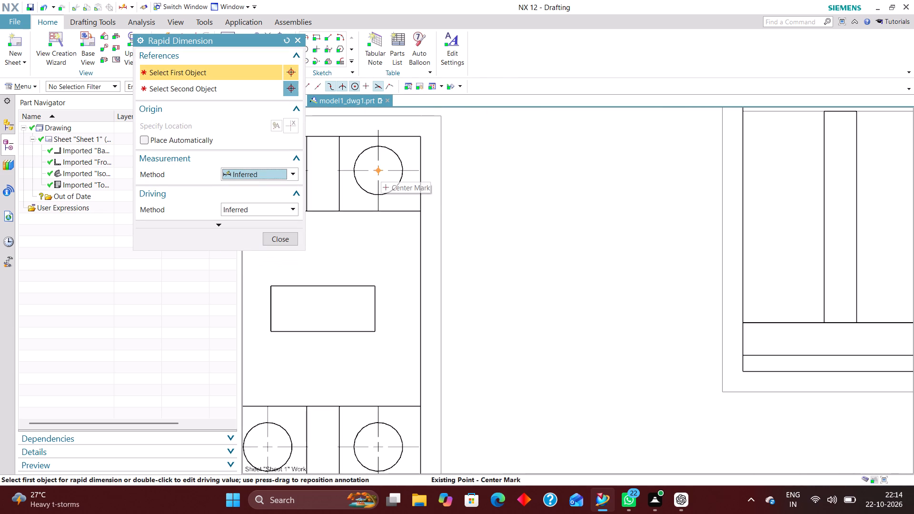
left_click(411, 170)
scroll(410, 167, "down", 4)
scroll(416, 328, "up", 3)
left_click(402, 360)
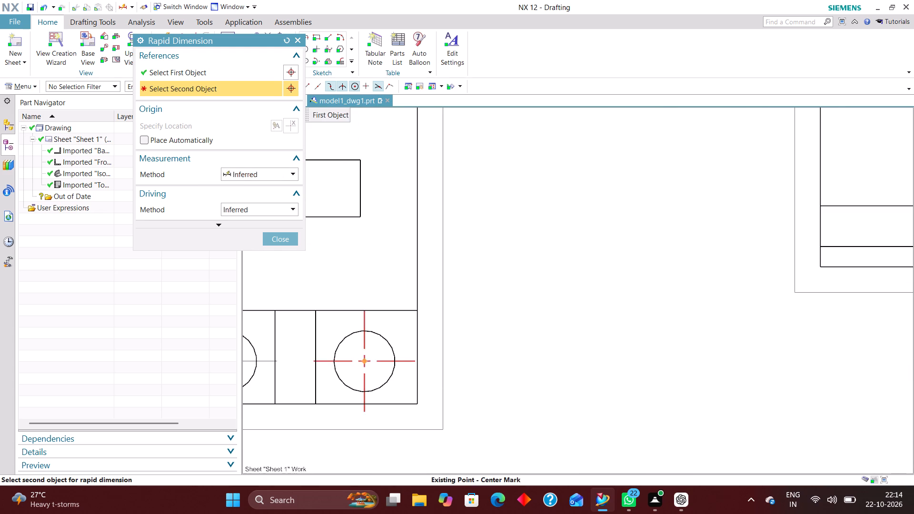
scroll(564, 272, "down", 4)
left_click(559, 239)
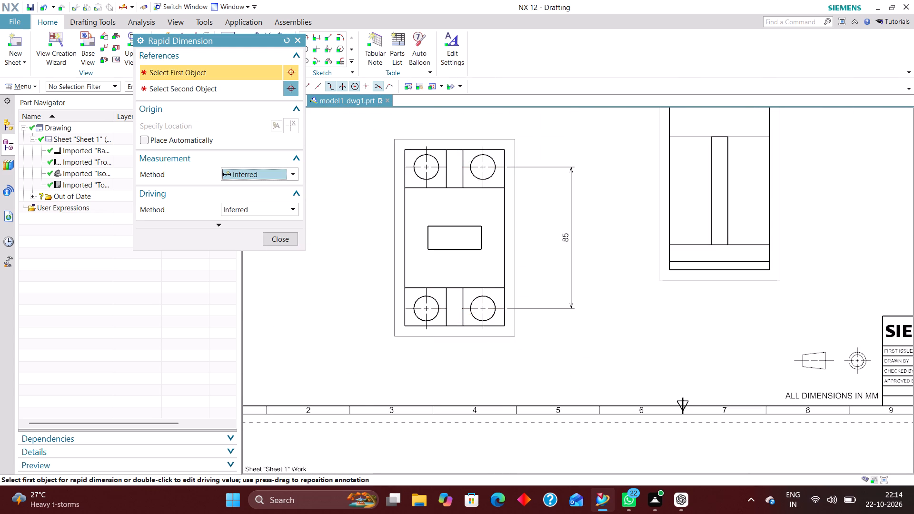
Dimension the horizontal distance between the two lower holes' centers, placing it below the top view.
scroll(416, 350, "up", 4)
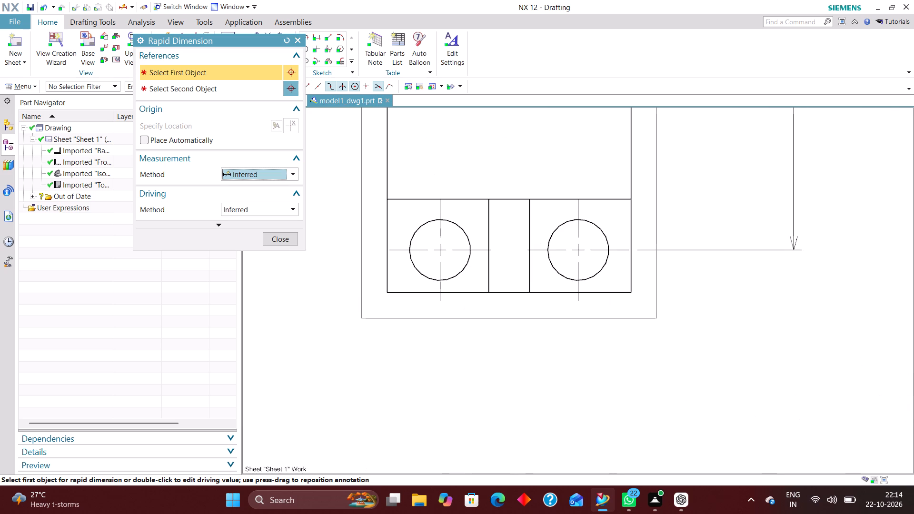
left_click(440, 277)
left_click(578, 286)
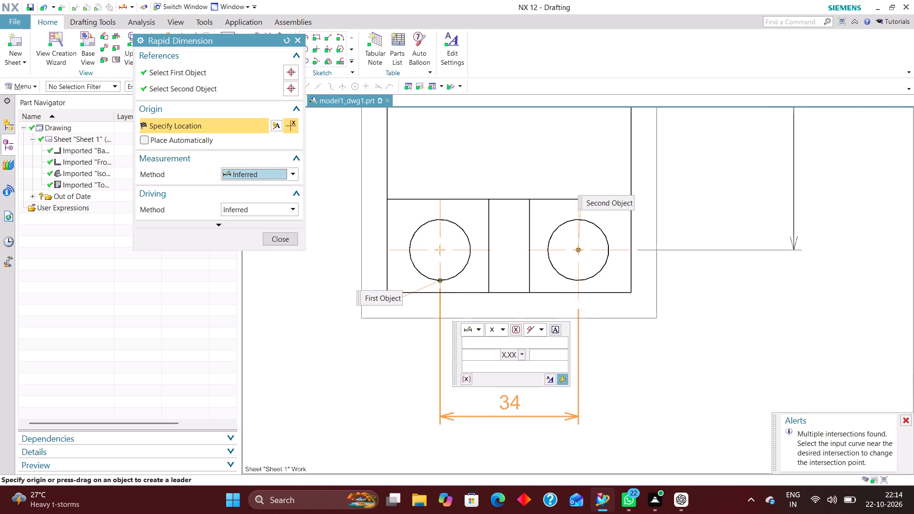
left_click(501, 398)
Dimension the short side of the central rectangular opening in the top view, placing it left of the view.
scroll(536, 407, "down", 1)
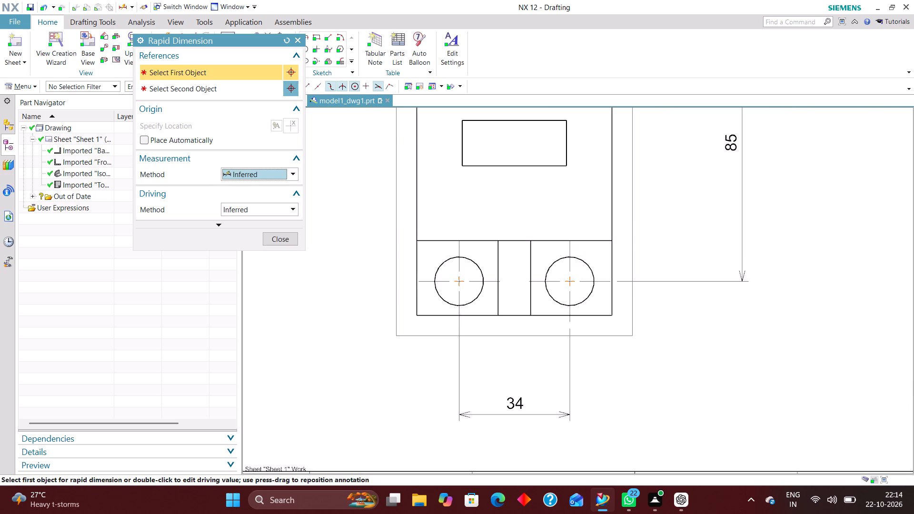
scroll(492, 398, "down", 4)
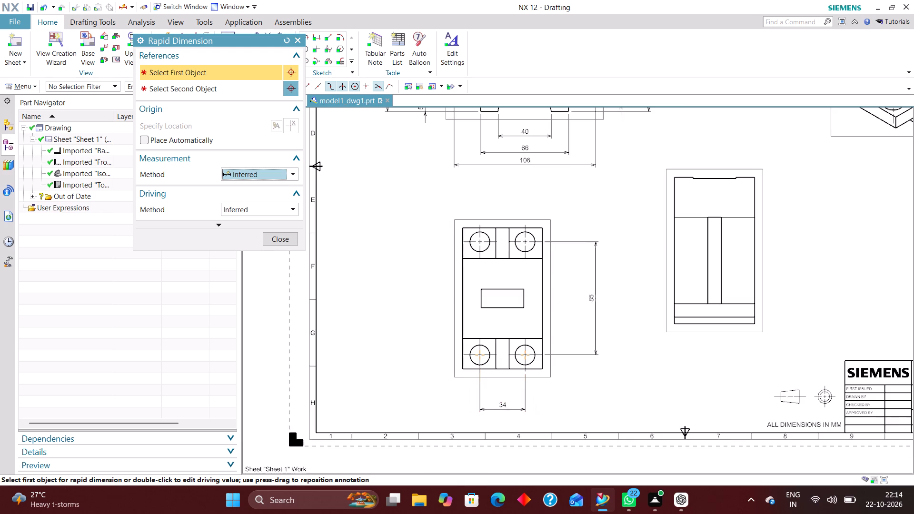
scroll(486, 306, "up", 6)
left_click(469, 236)
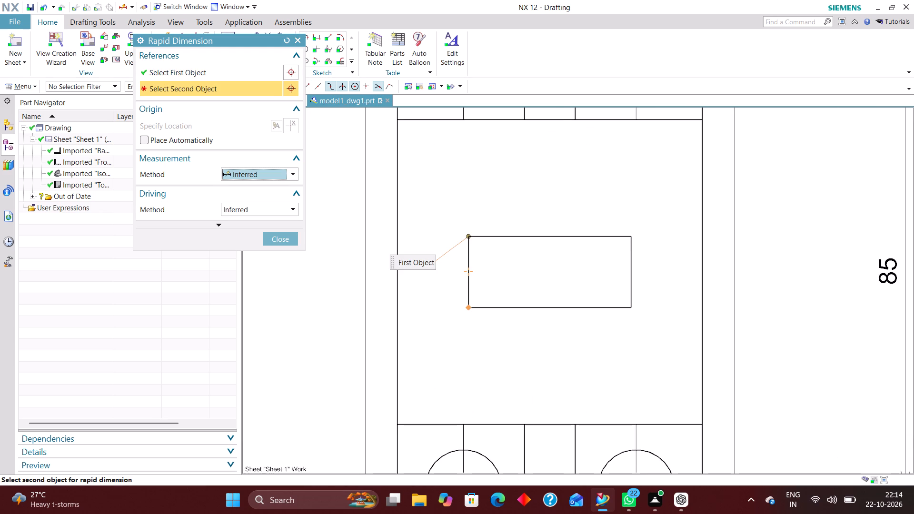
left_click(468, 309)
scroll(518, 312, "down", 3)
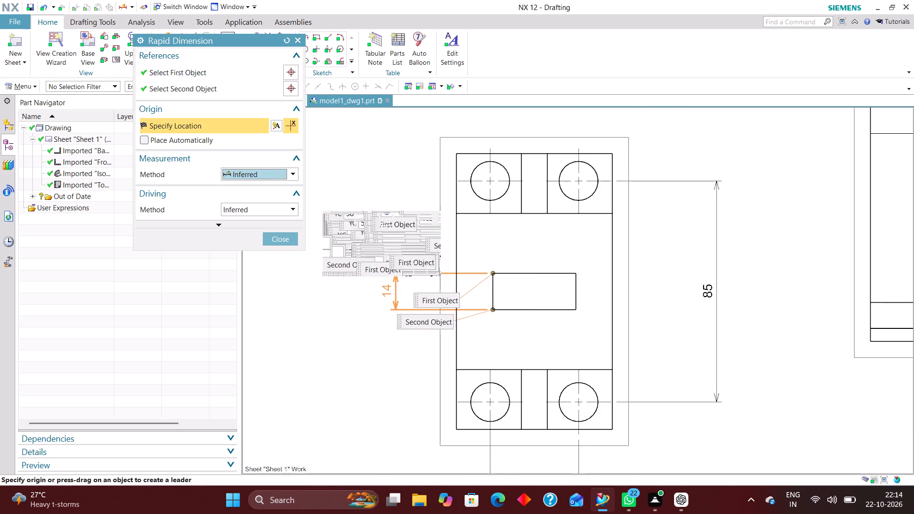
left_click(387, 292)
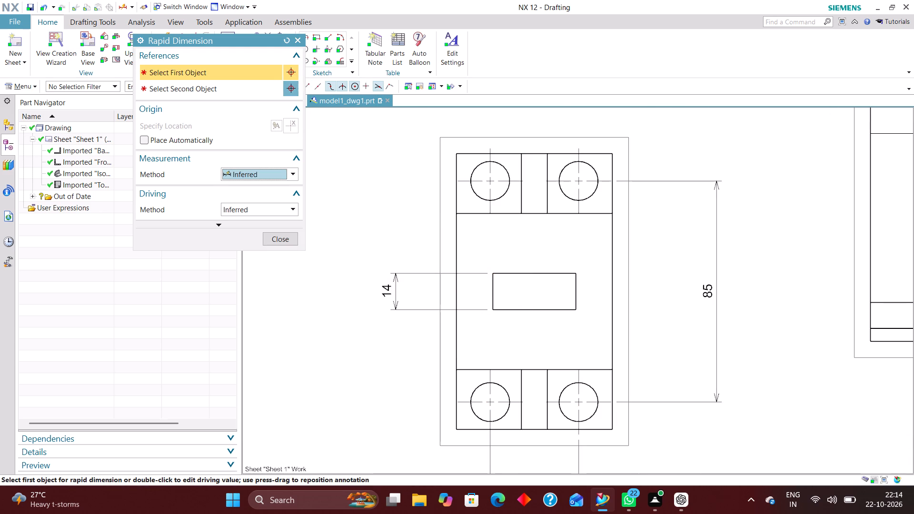
left_click(286, 238)
Set the arrowheads of the rectangular opening's vertical dimension to display outside.
double_click(391, 299)
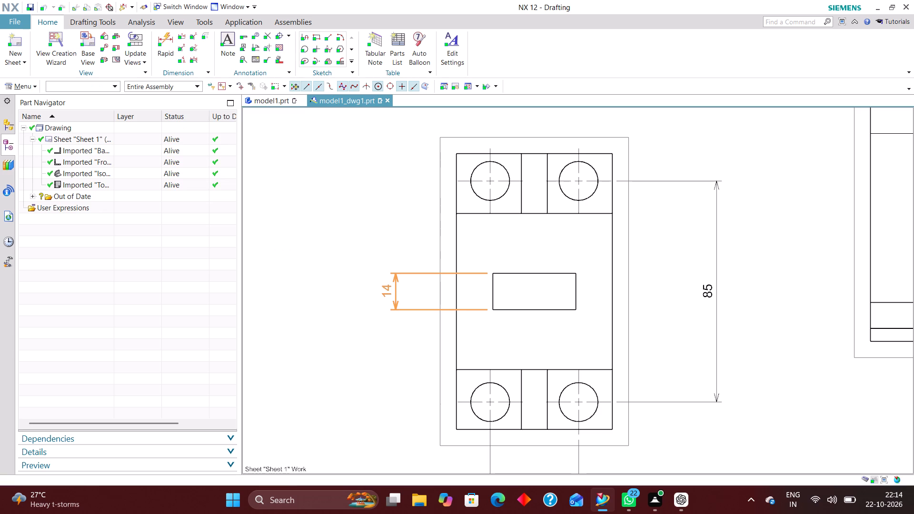
left_click(396, 275)
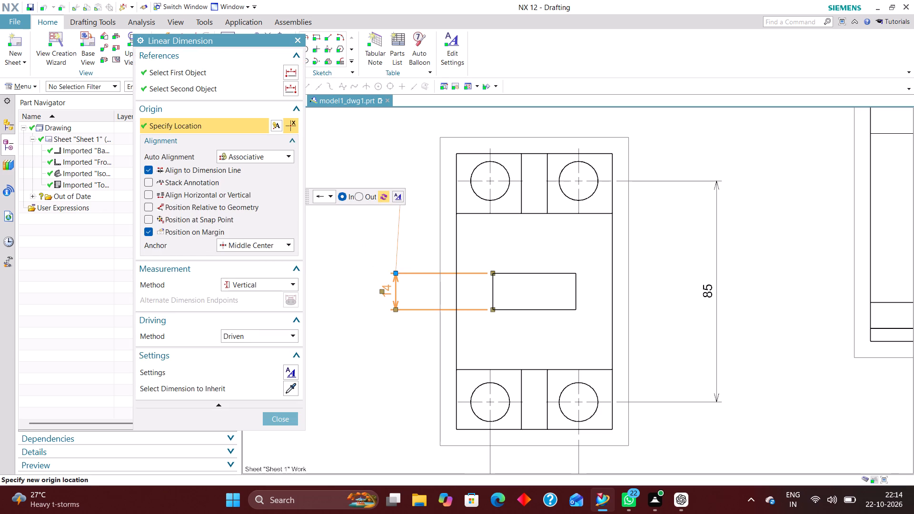
left_click(362, 197)
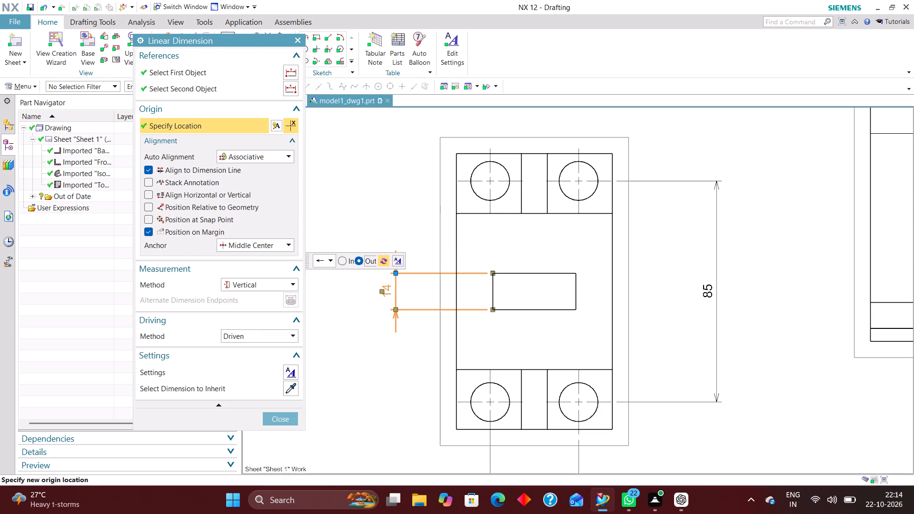
left_click(286, 418)
Dimension the long side of the rectangular opening in the top view, placing it just above the opening.
scroll(367, 348, "down", 4)
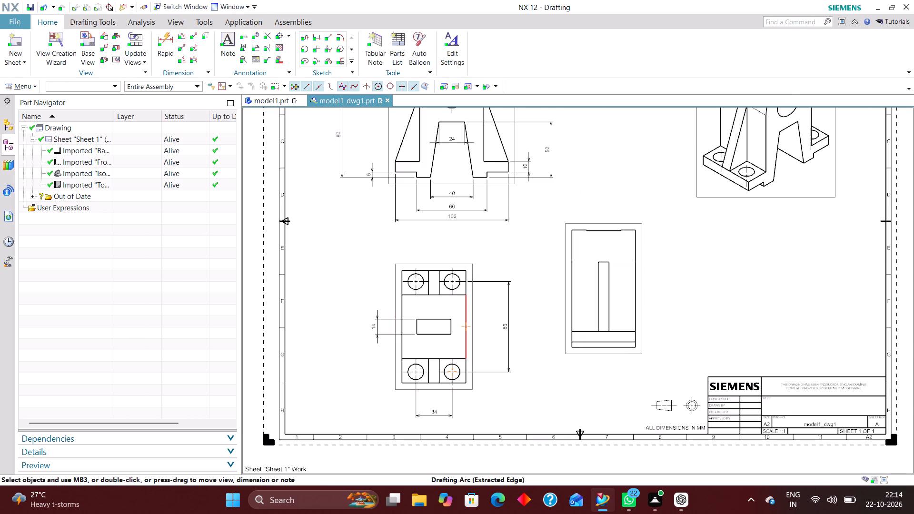
scroll(445, 320, "down", 2)
scroll(434, 305, "up", 6)
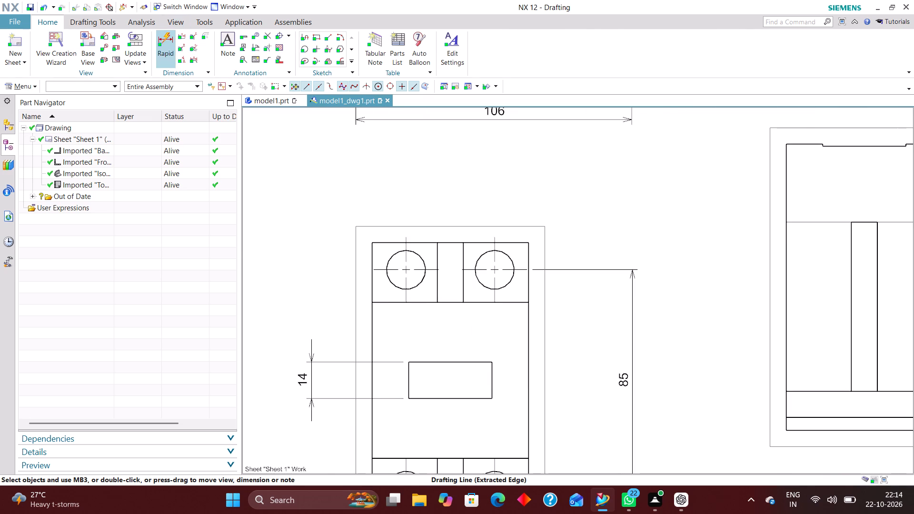
left_click(163, 32)
scroll(417, 369, "up", 5)
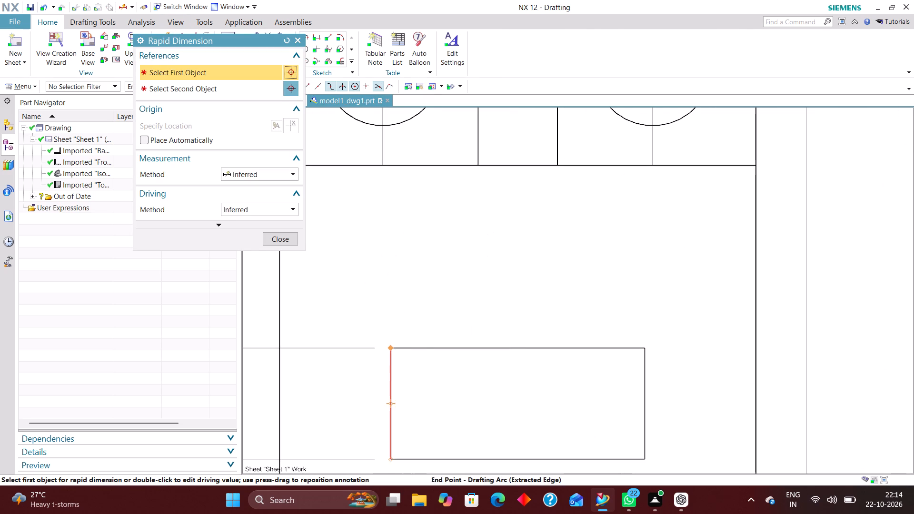
left_click(390, 348)
left_click(645, 346)
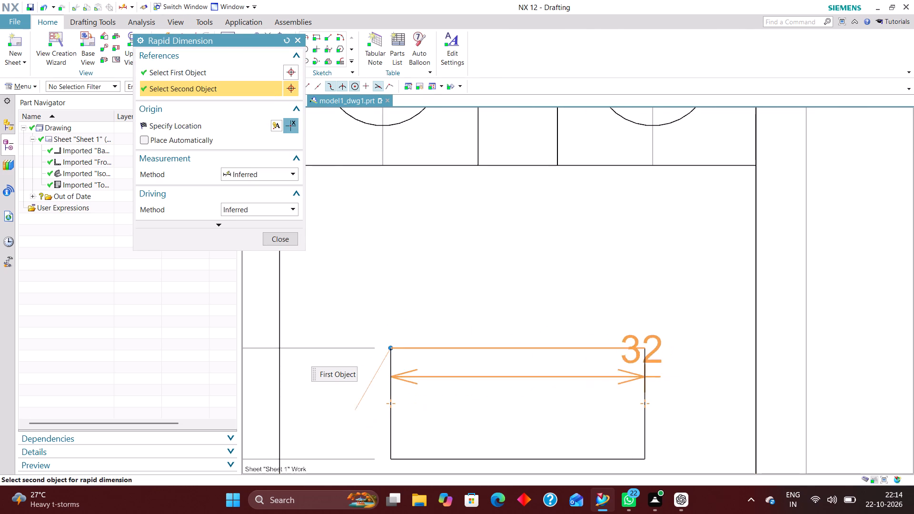
left_click(524, 202)
Add a diametral dimension to the upper-left hole of the top view, placed outside the view above the hole.
scroll(484, 259, "down", 8)
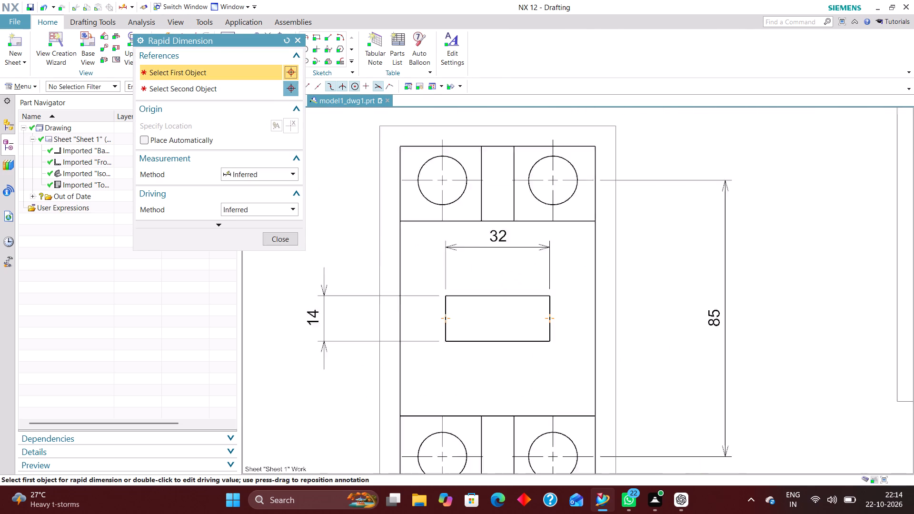
scroll(484, 259, "down", 2)
scroll(494, 306, "up", 2)
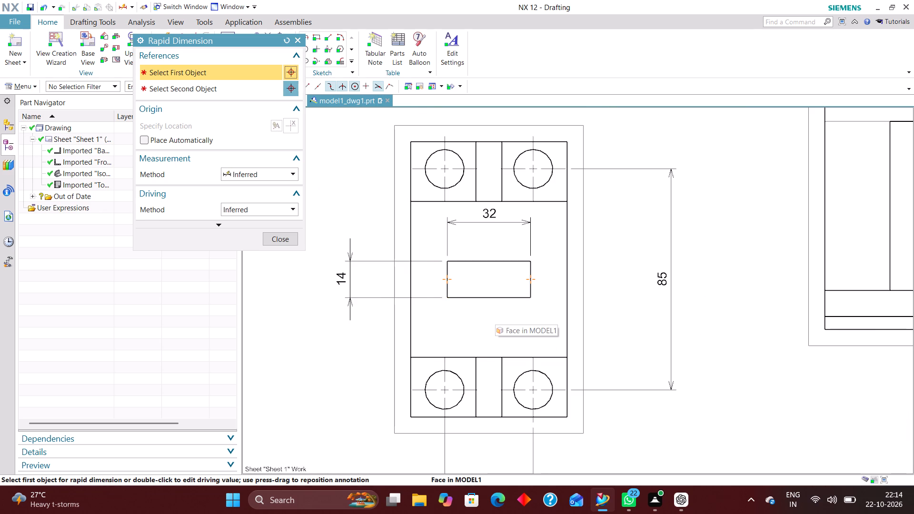
scroll(468, 287, "down", 3)
scroll(510, 339, "up", 3)
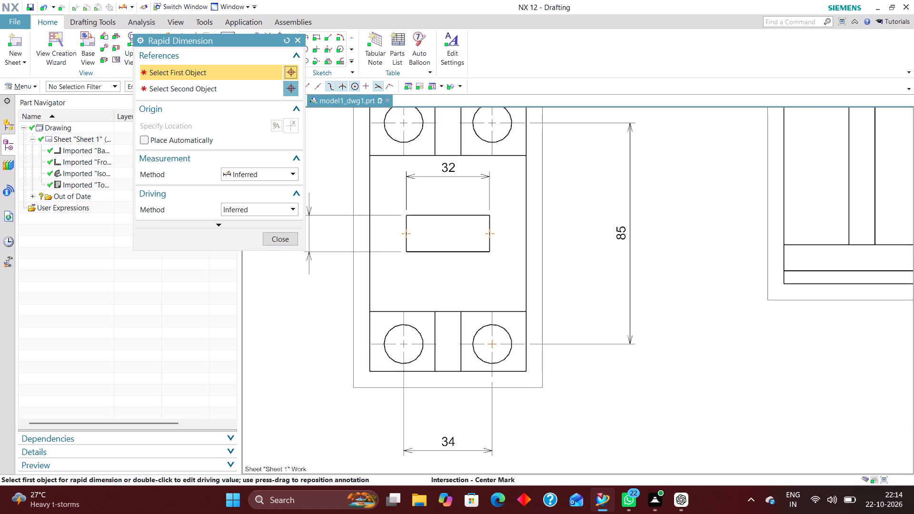
scroll(498, 378, "up", 1)
left_click(276, 176)
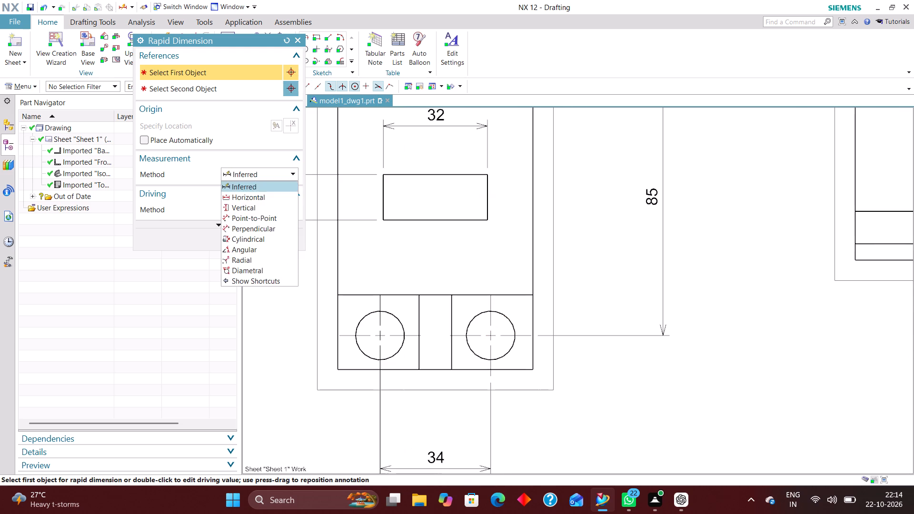
left_click(266, 267)
scroll(390, 371, "down", 4)
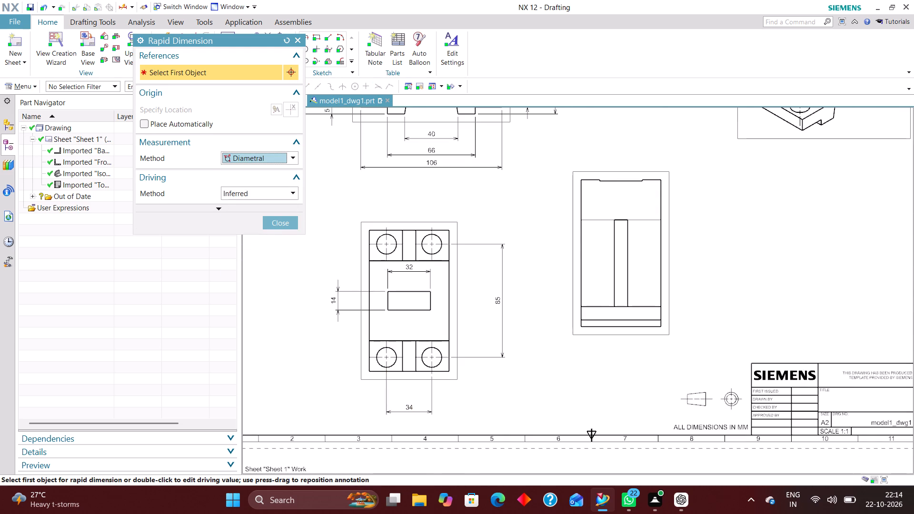
scroll(429, 406, "down", 2)
scroll(398, 306, "up", 7)
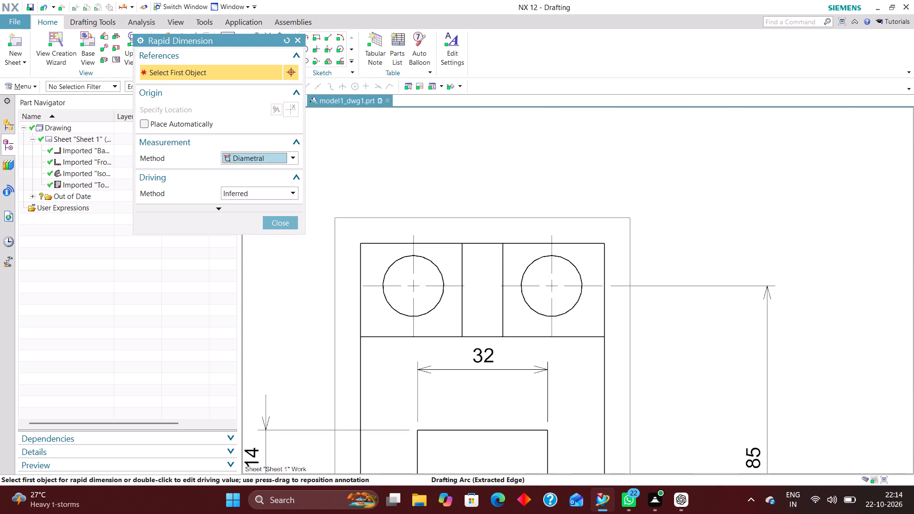
left_click(389, 266)
scroll(377, 183, "down", 3)
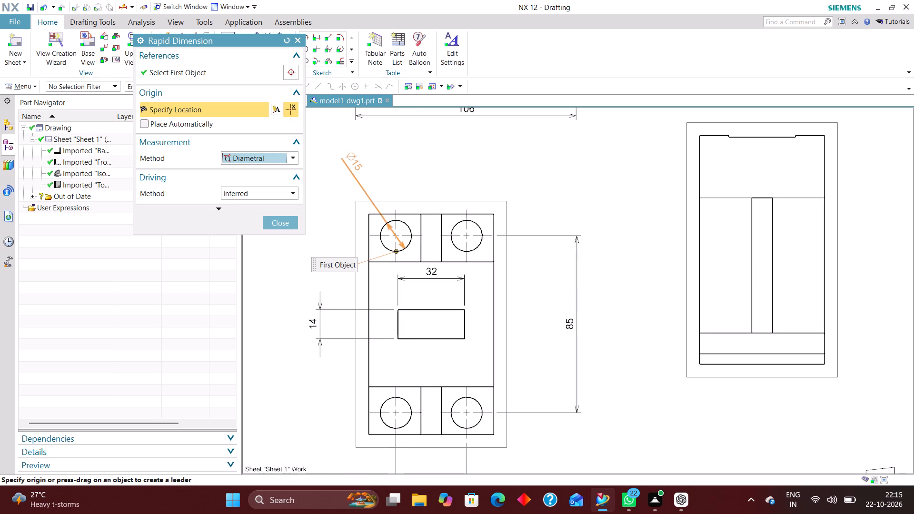
left_click(354, 166)
left_click(282, 223)
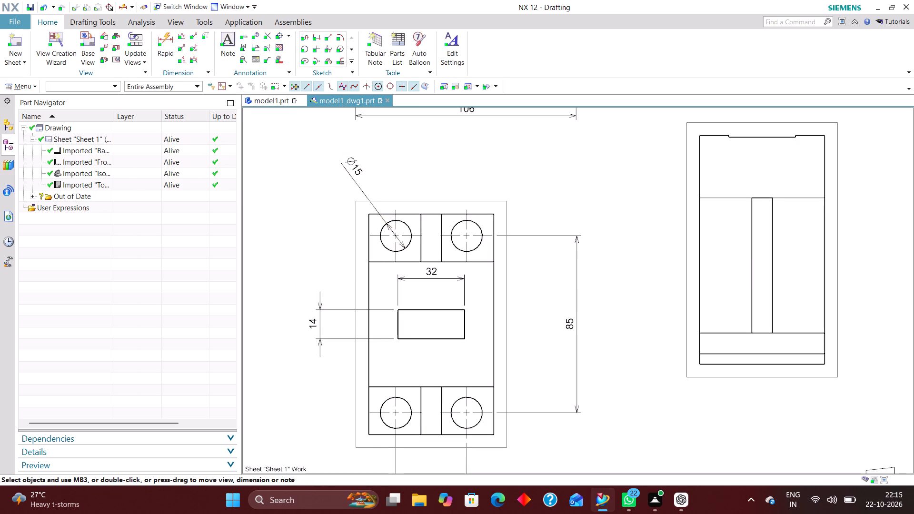
Set the hole diameter dimension's text orientation to Horizontal Text with the position Text above Stub.
double_click(358, 179)
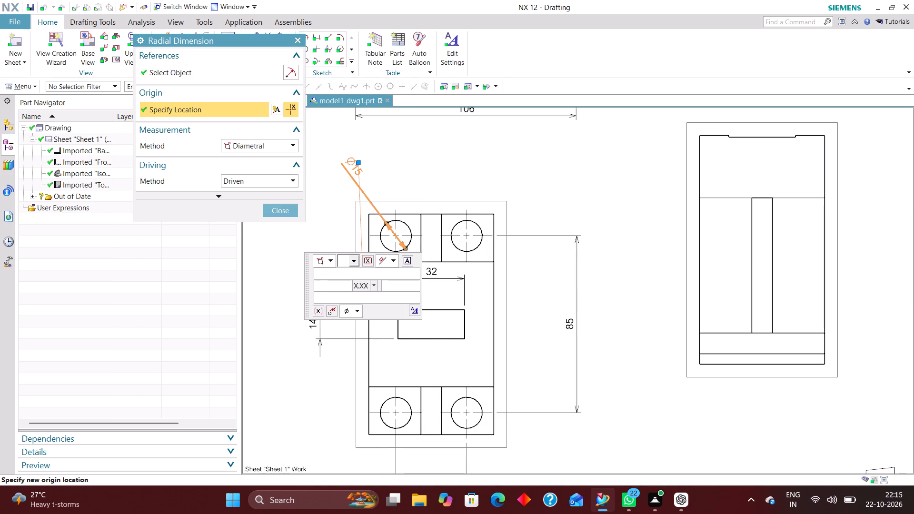
left_click(418, 307)
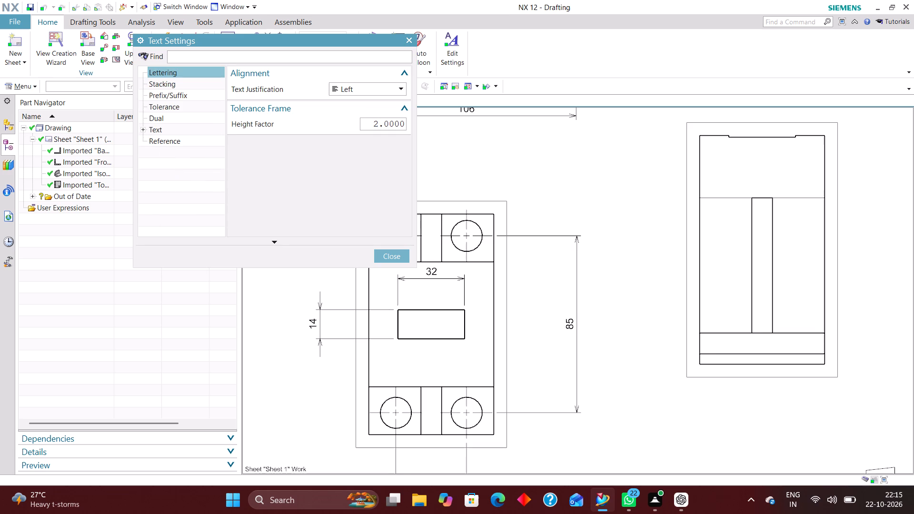
left_click(176, 131)
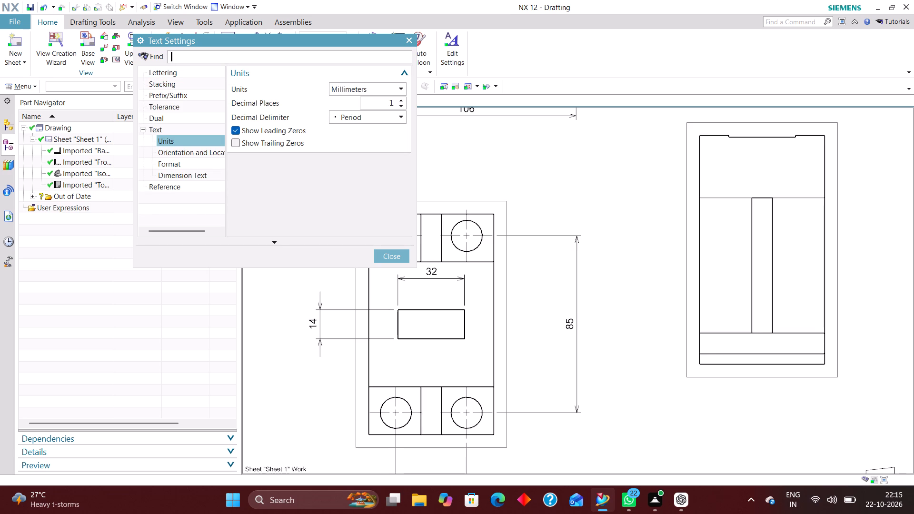
left_click(199, 150)
left_click(360, 88)
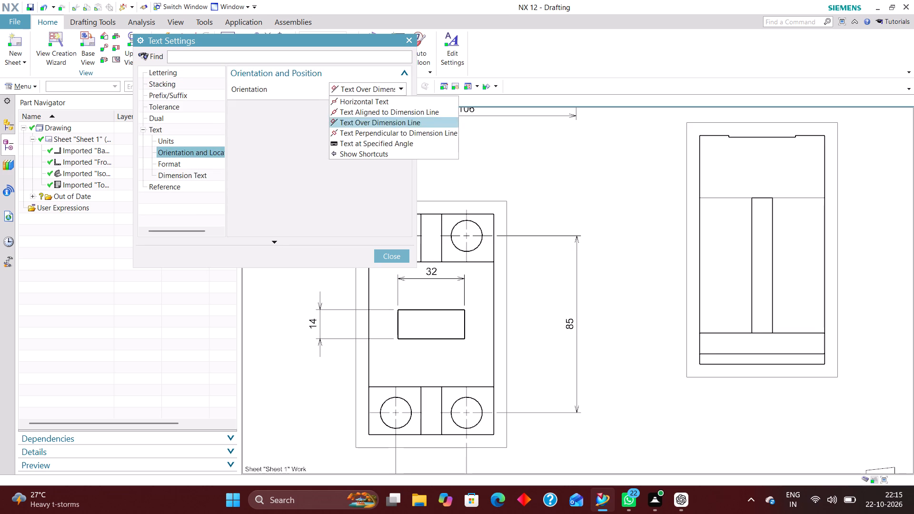
left_click(364, 100)
left_click(383, 107)
left_click(376, 123)
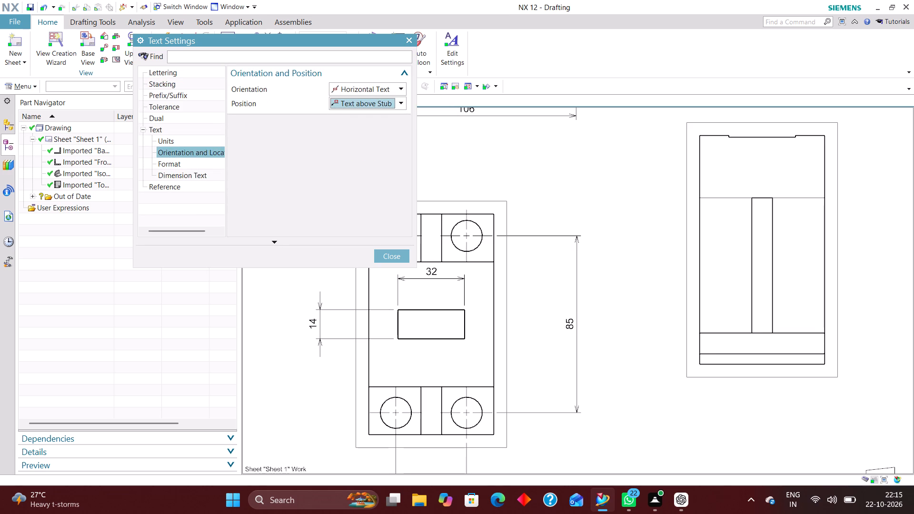
left_click(399, 251)
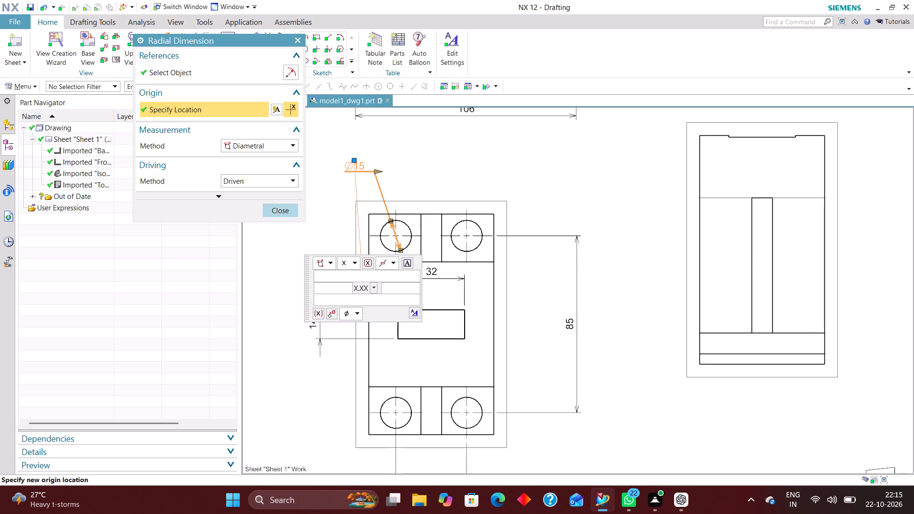
left_click(273, 211)
Move the hole diameter dimension's text slightly down and left, keeping it outside the top view.
left_click_drag(355, 162, 338, 176)
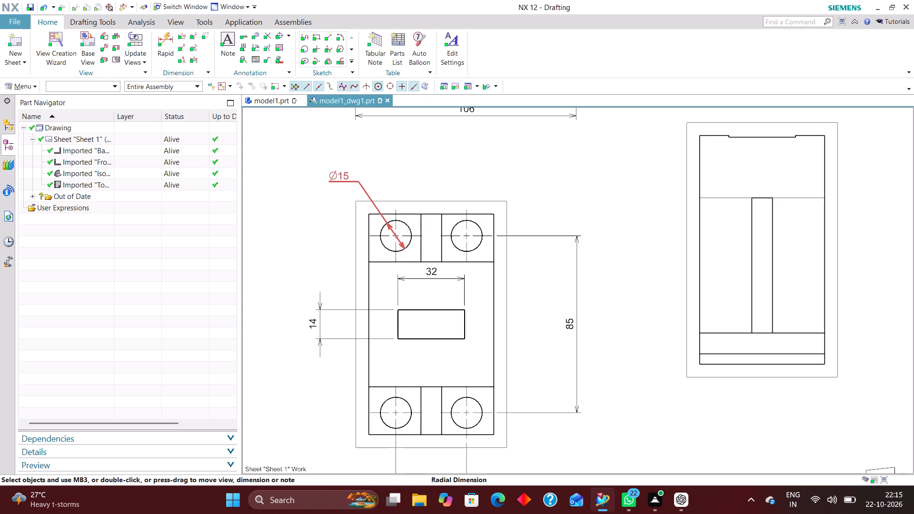
Set the rapid dimension method to Inferred and dimension the rib's width across its top edge in the back view, placed just above the rib.
scroll(354, 163, "down", 11)
scroll(345, 296, "down", 7)
scroll(391, 303, "up", 1)
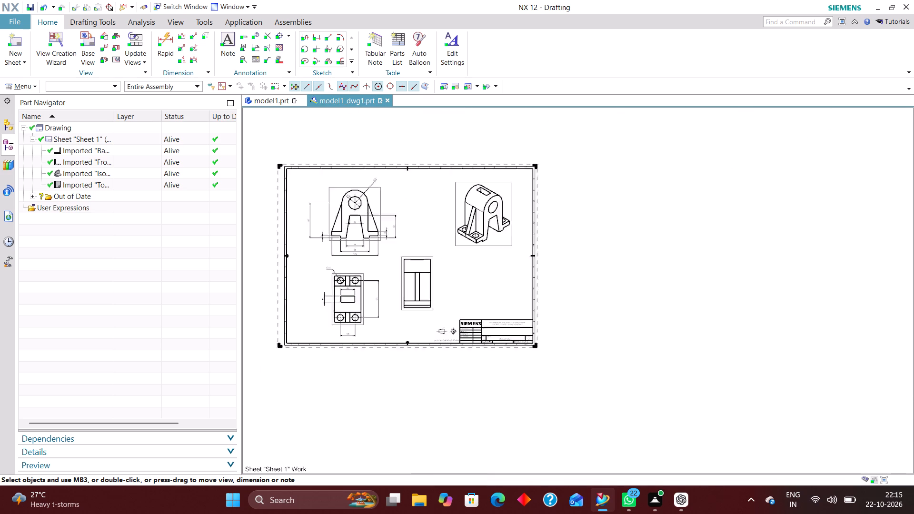
scroll(391, 303, "up", 3)
scroll(437, 374, "down", 2)
scroll(394, 288, "up", 5)
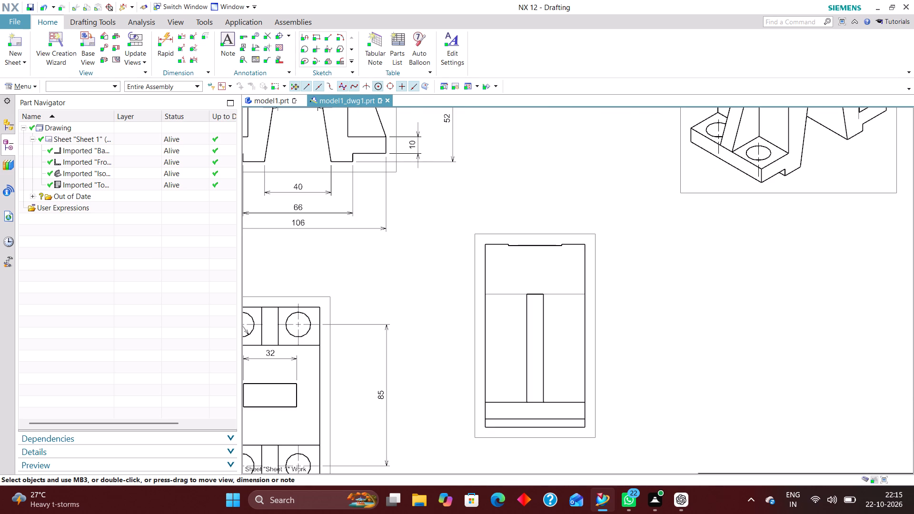
scroll(509, 397, "up", 4)
scroll(456, 307, "down", 5)
scroll(487, 348, "up", 3)
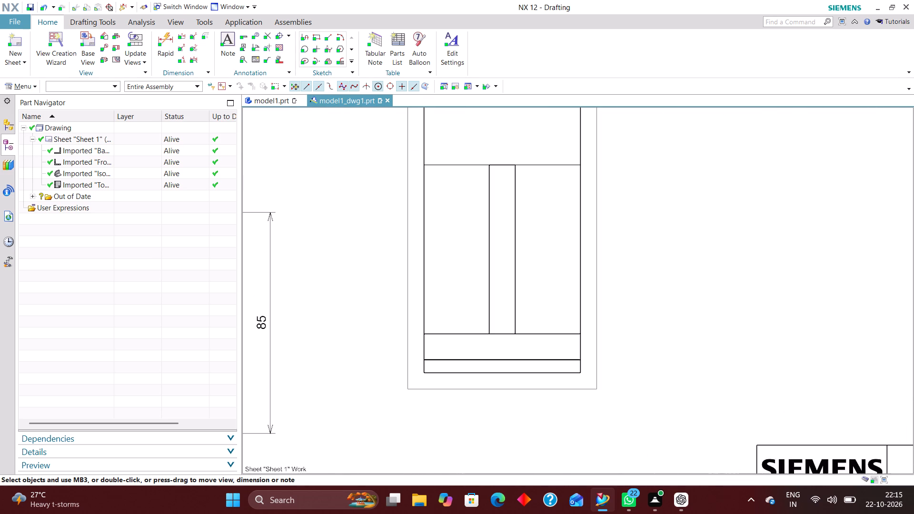
left_click(159, 48)
scroll(507, 329, "up", 2)
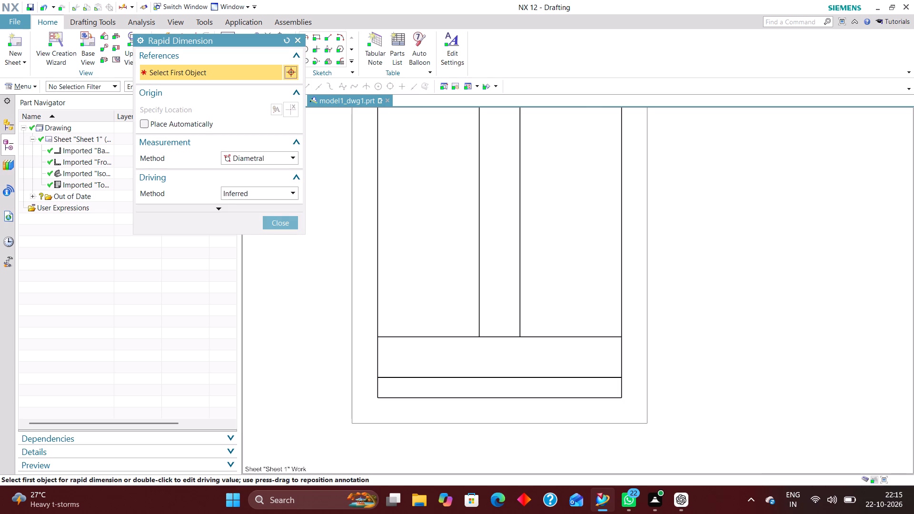
left_click(273, 153)
left_click(275, 171)
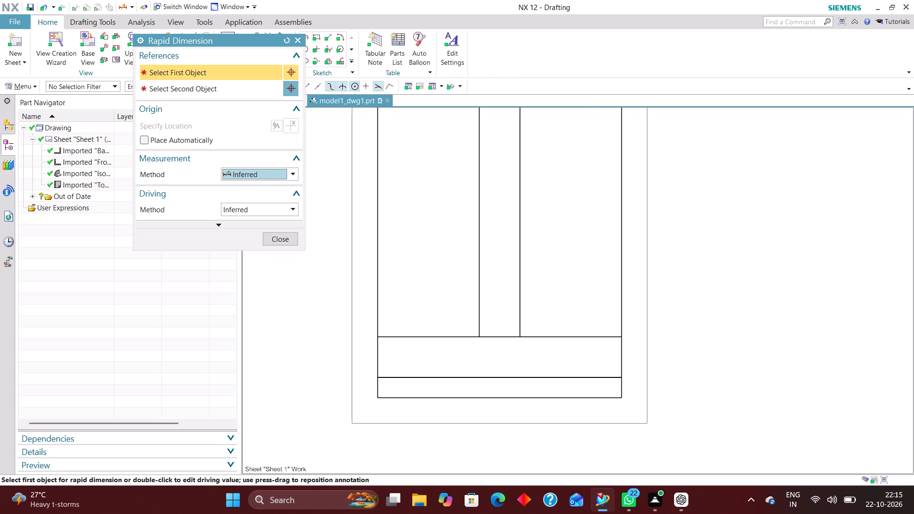
scroll(527, 314, "down", 3)
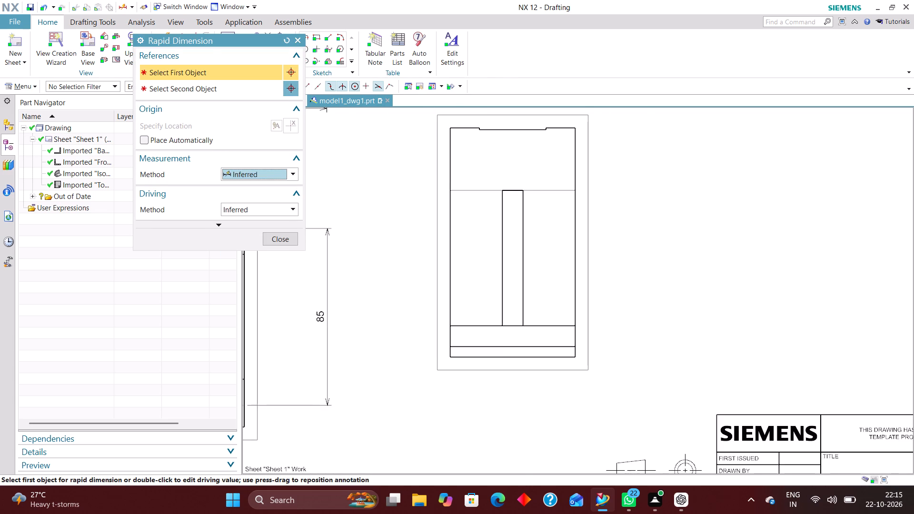
scroll(503, 199, "up", 7)
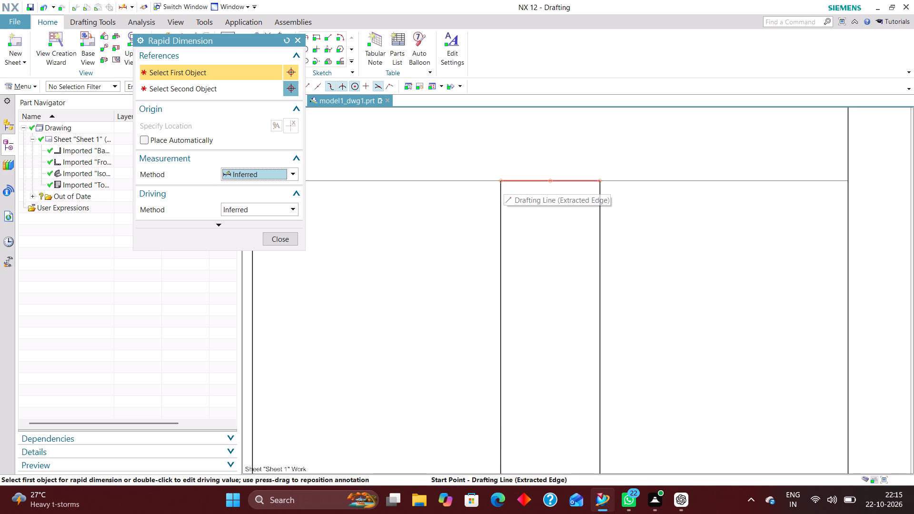
left_click(502, 182)
left_click(599, 181)
scroll(582, 242, "down", 4)
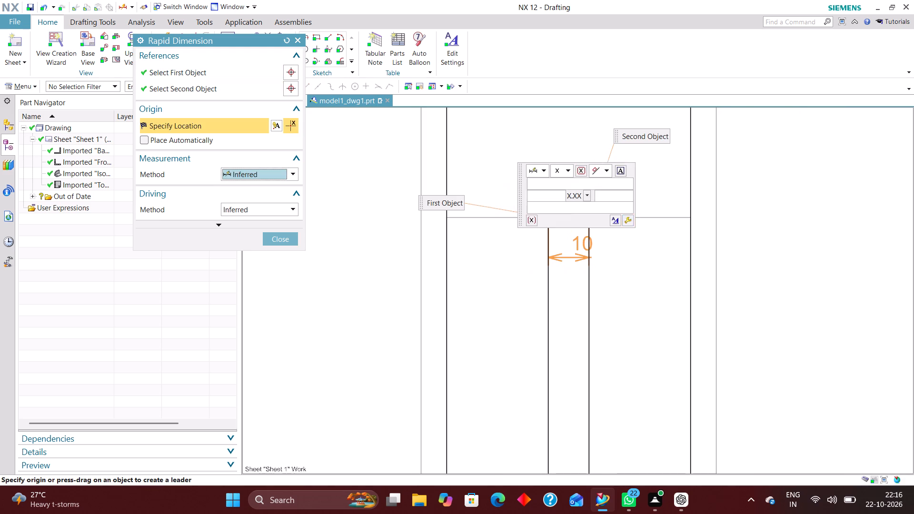
left_click(568, 118)
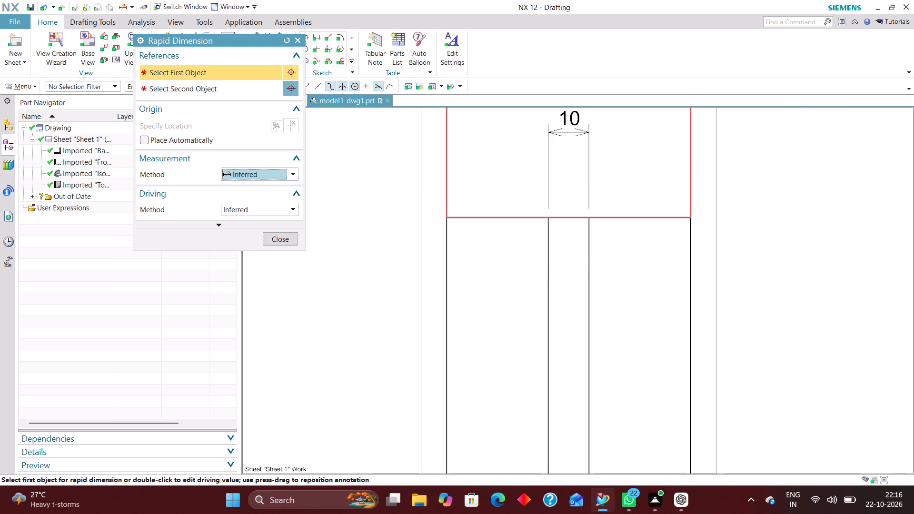
Dimension the overall width of the base in the back view, placing it below the view.
scroll(575, 209, "down", 4)
scroll(538, 342, "up", 5)
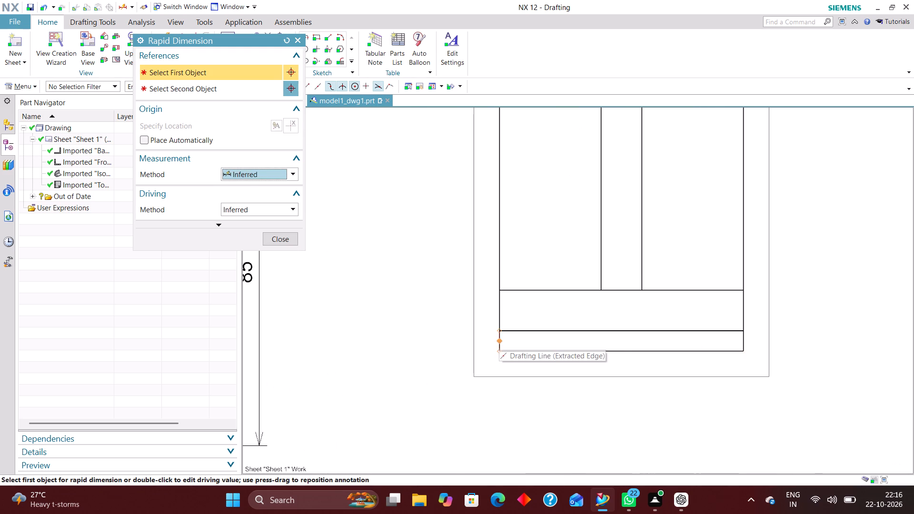
left_click(499, 353)
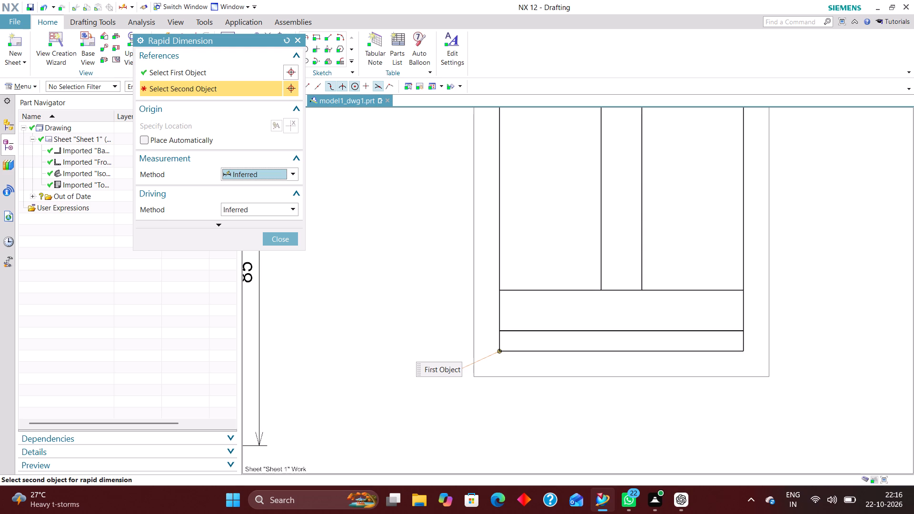
left_click(745, 349)
left_click(617, 434)
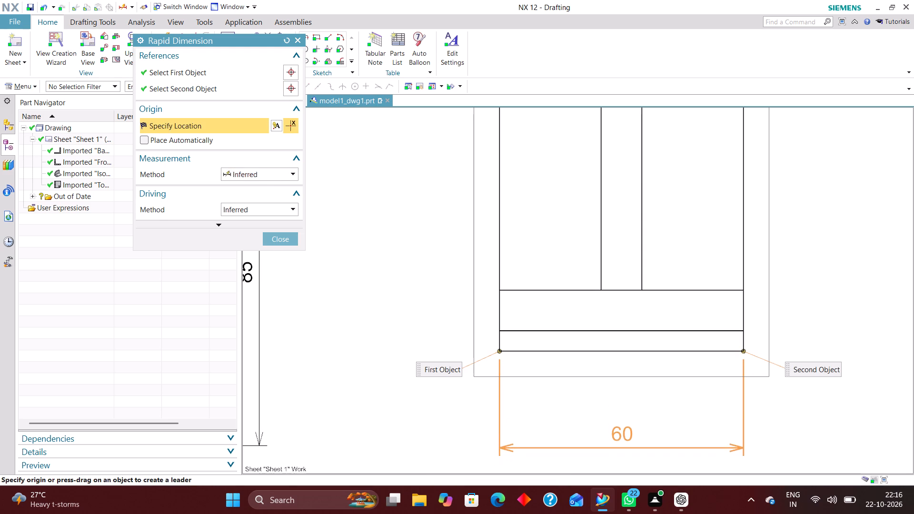
scroll(568, 392, "down", 7)
scroll(585, 378, "up", 2)
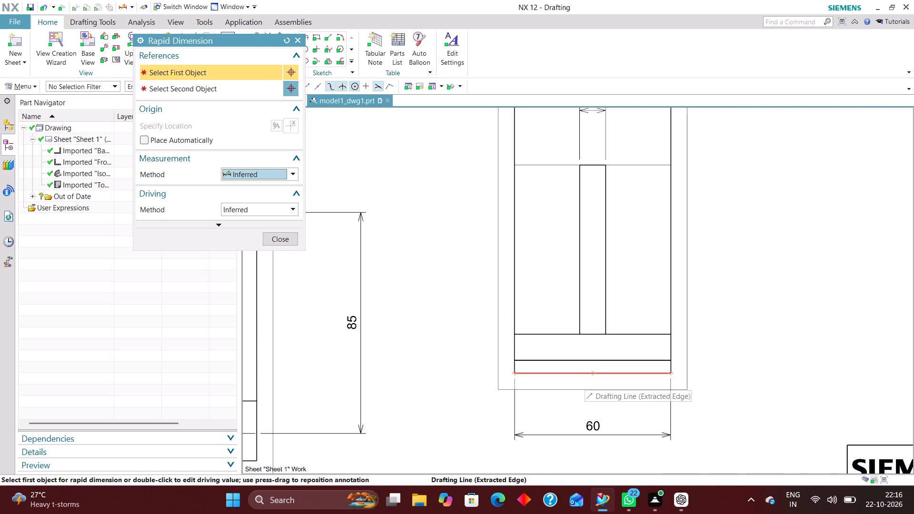
left_click(285, 237)
Dimension the rib's width between its lower corners in the back view, placed between the base and the overall width dimension.
scroll(593, 313, "down", 4)
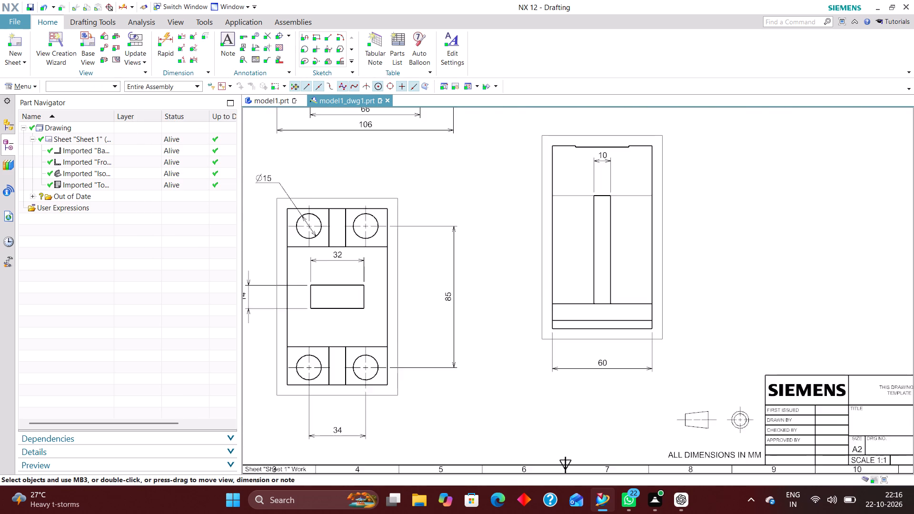
scroll(505, 322, "down", 3)
scroll(478, 204, "up", 2)
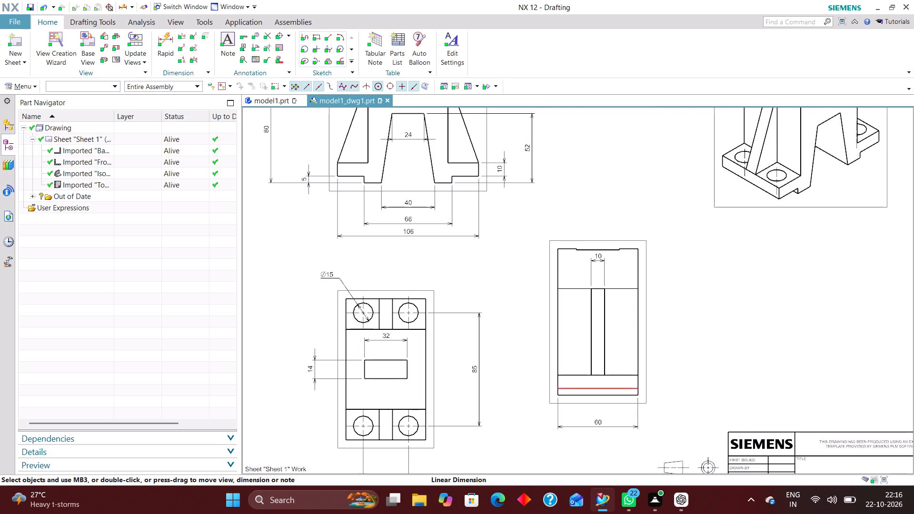
scroll(598, 388, "down", 1)
scroll(612, 395, "up", 3)
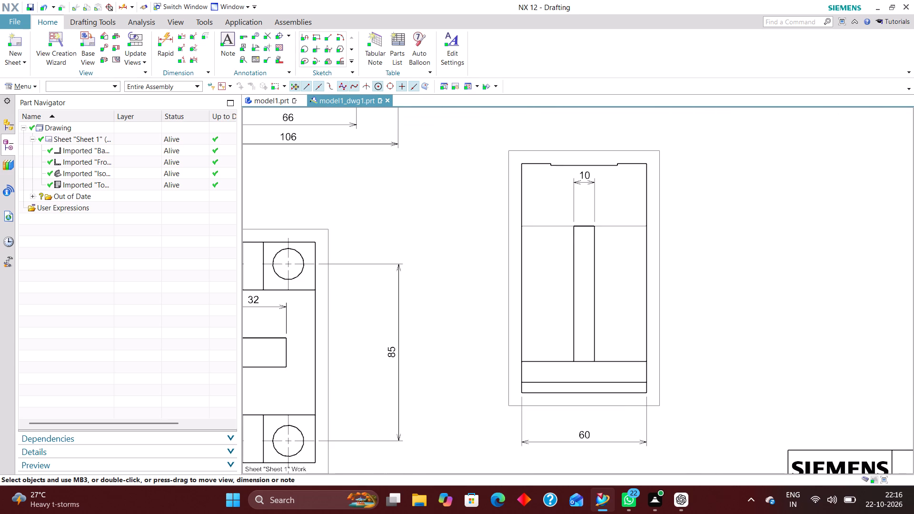
scroll(595, 330, "down", 1)
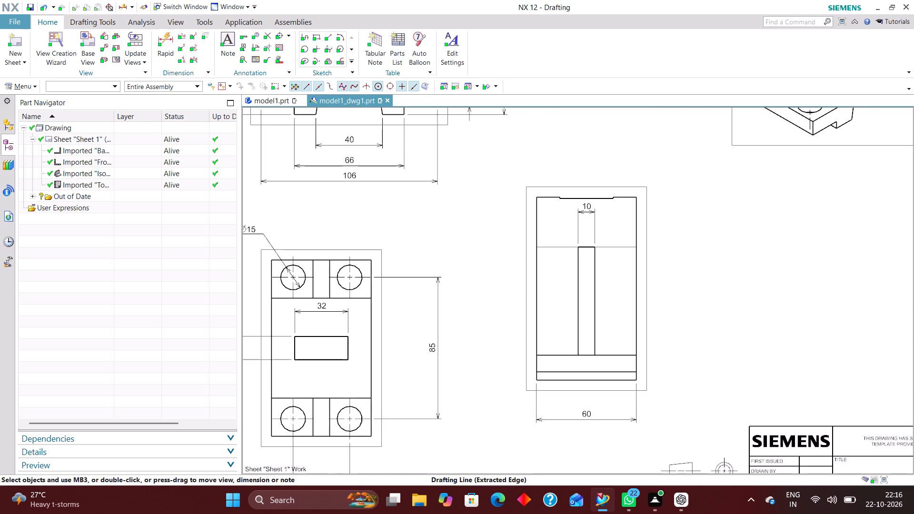
scroll(592, 365, "up", 3)
scroll(550, 288, "down", 2)
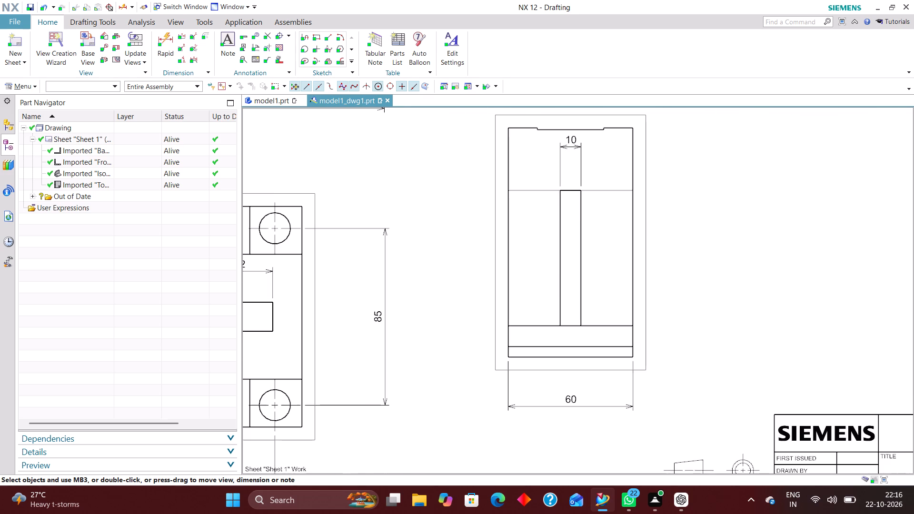
left_click(167, 39)
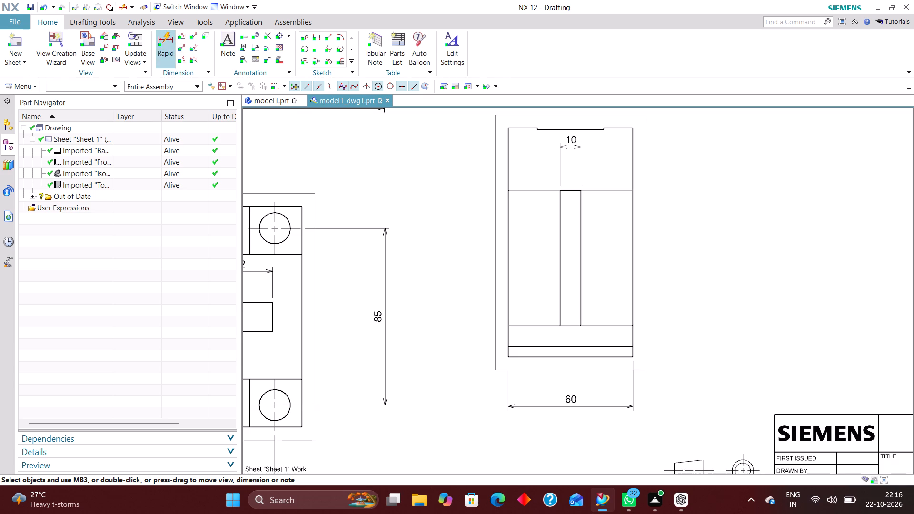
scroll(543, 322, "up", 7)
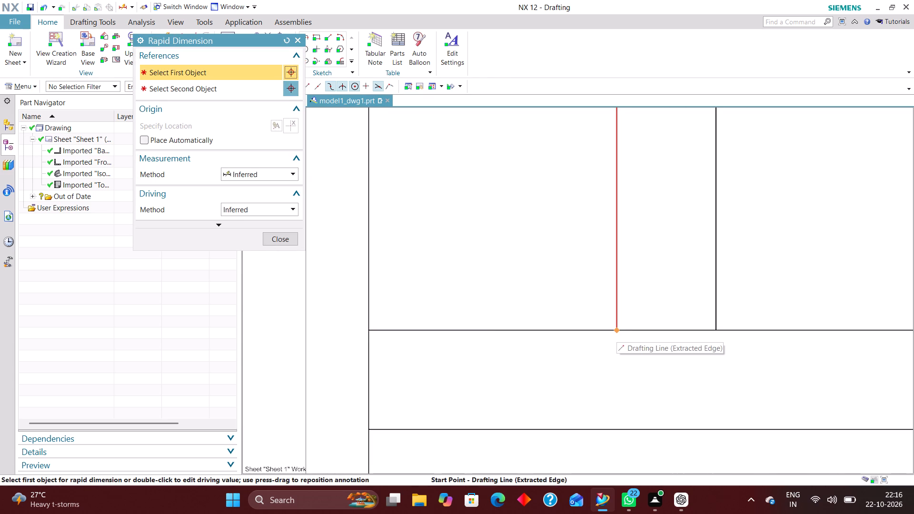
left_click(616, 330)
left_click(718, 331)
scroll(617, 257, "down", 4)
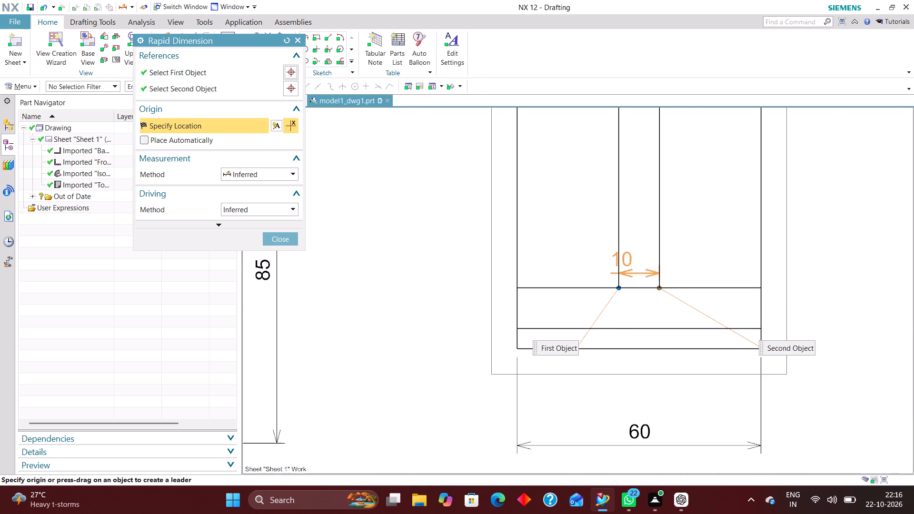
left_click(642, 386)
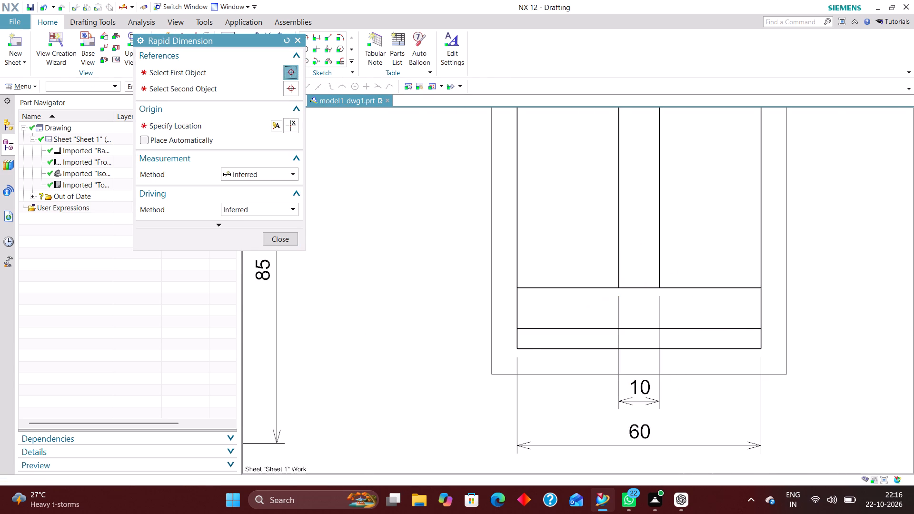
left_click(284, 239)
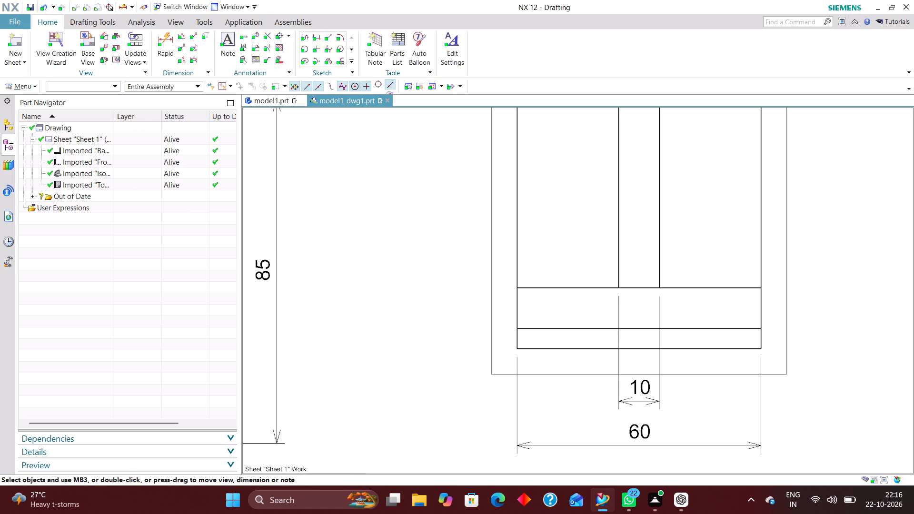
Set the arrows of the rib's lower width dimension in the back view to Out.
double_click(646, 401)
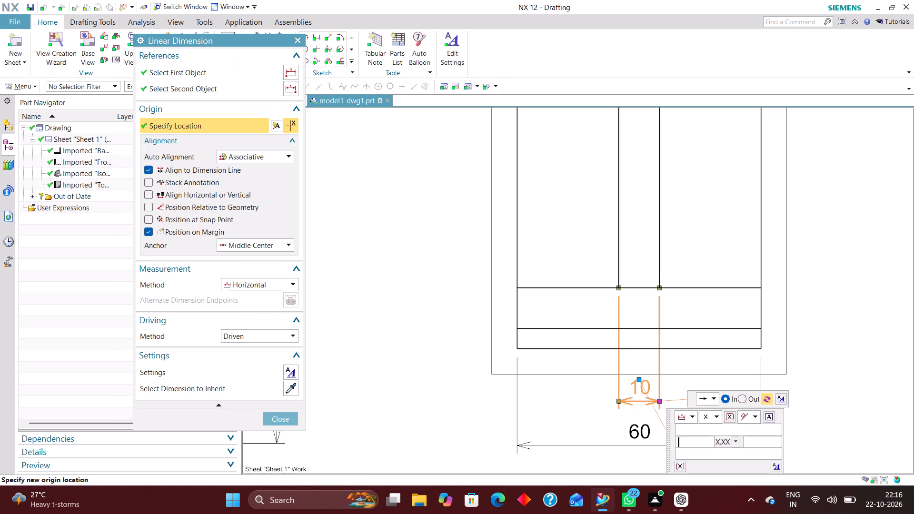
left_click(662, 402)
left_click(741, 399)
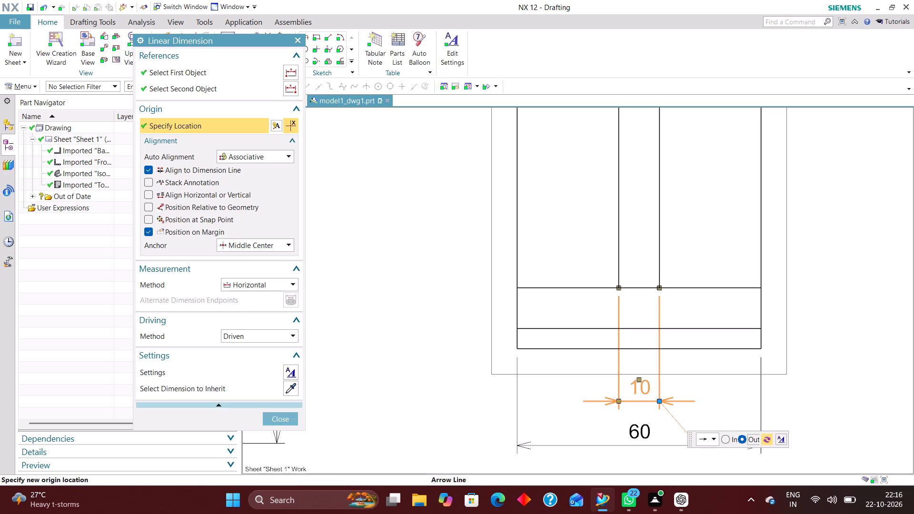
left_click(273, 417)
scroll(547, 390, "down", 3)
scroll(574, 430, "down", 1)
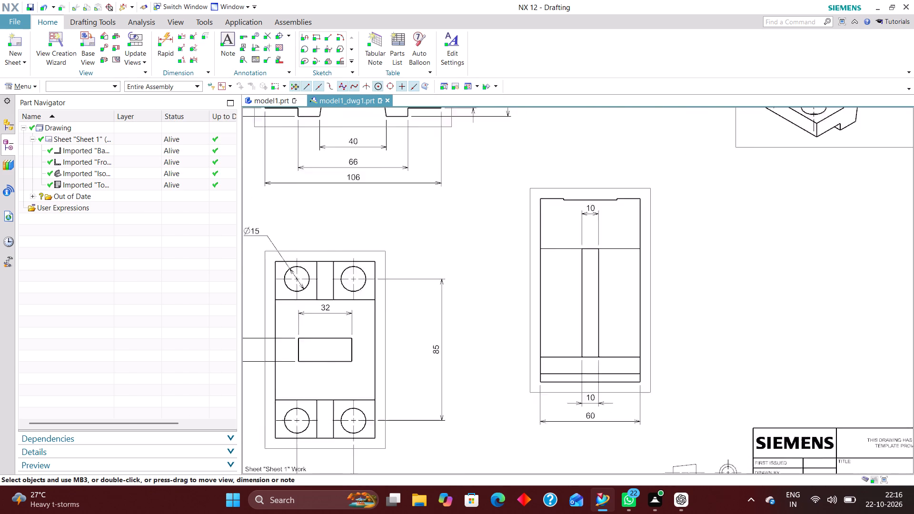
scroll(574, 430, "down", 1)
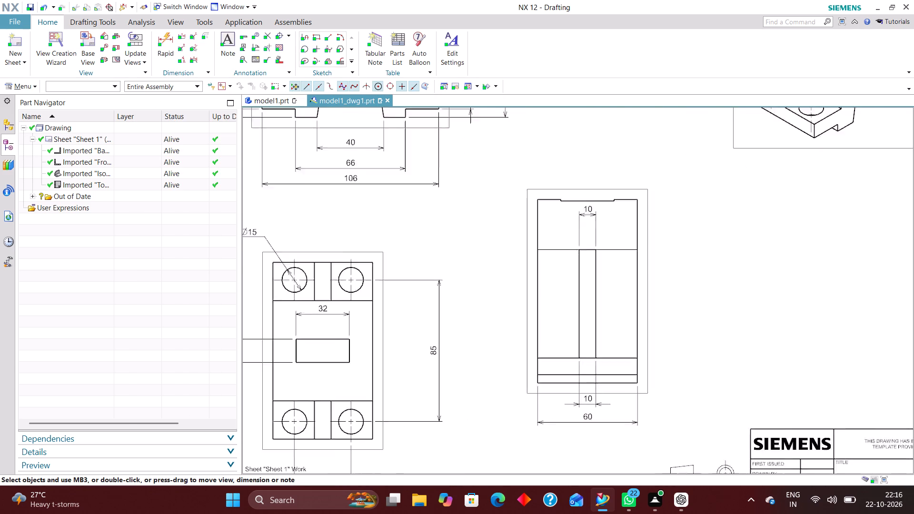
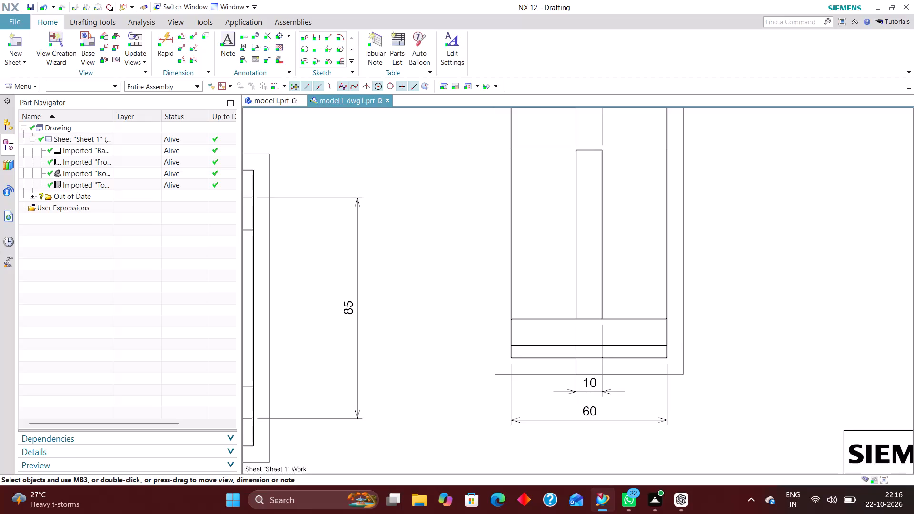
Examine the whole A2 sheet to review the layout and dimensions of the front, top, back and isometric views.
scroll(586, 448, "down", 3)
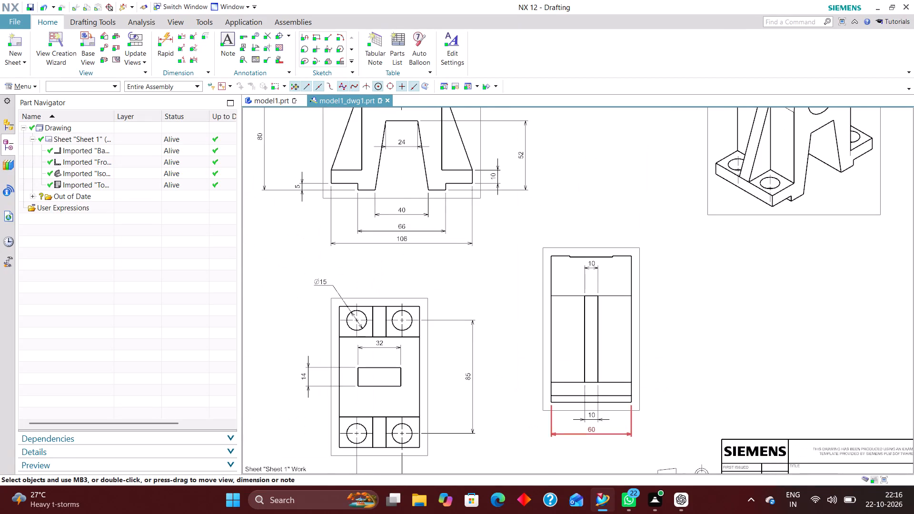
scroll(567, 430, "down", 3)
scroll(666, 376, "up", 3)
scroll(569, 370, "down", 3)
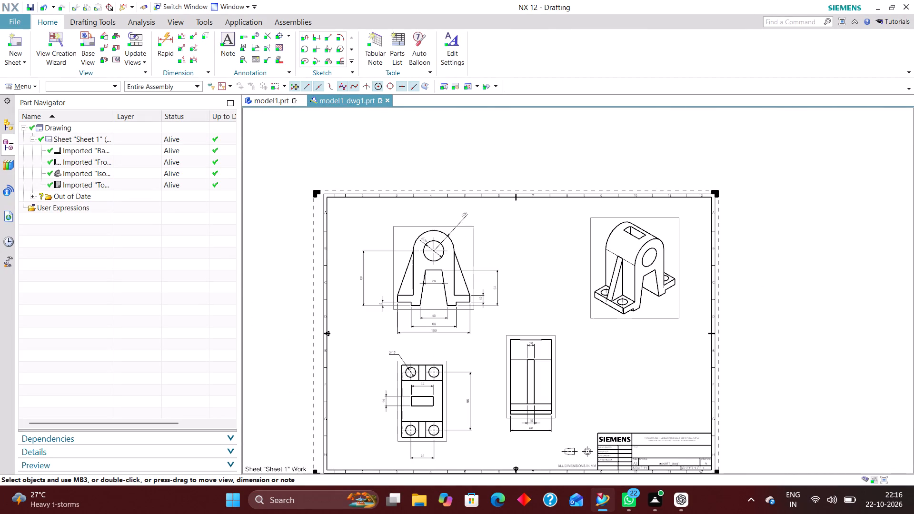
right_click(657, 320)
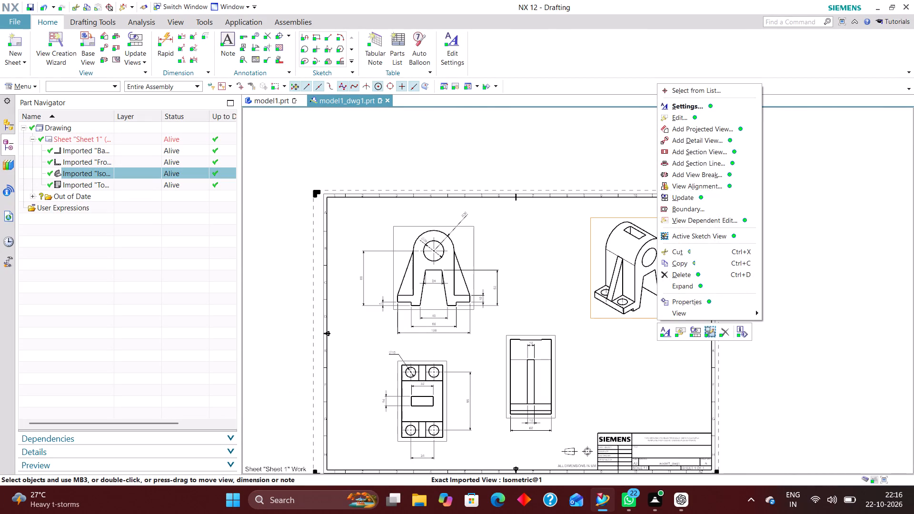
left_click(627, 371)
right_click_drag(622, 350, 552, 432)
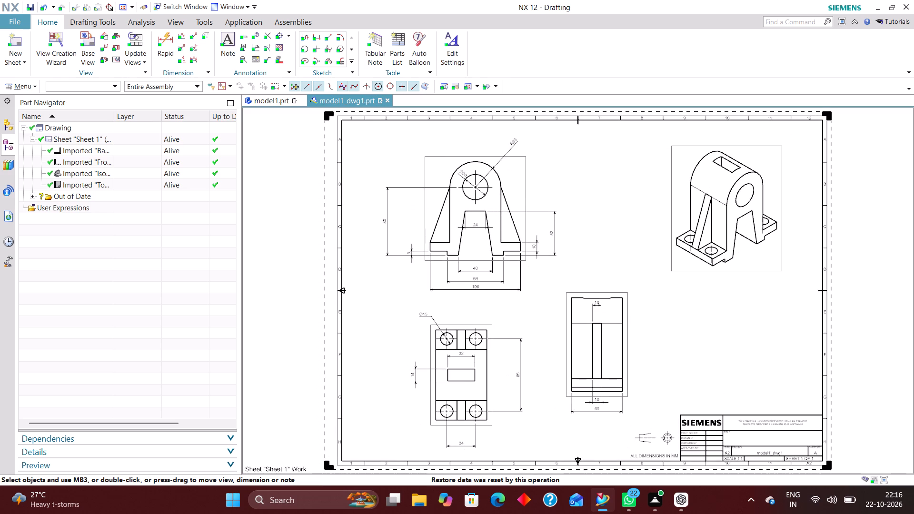
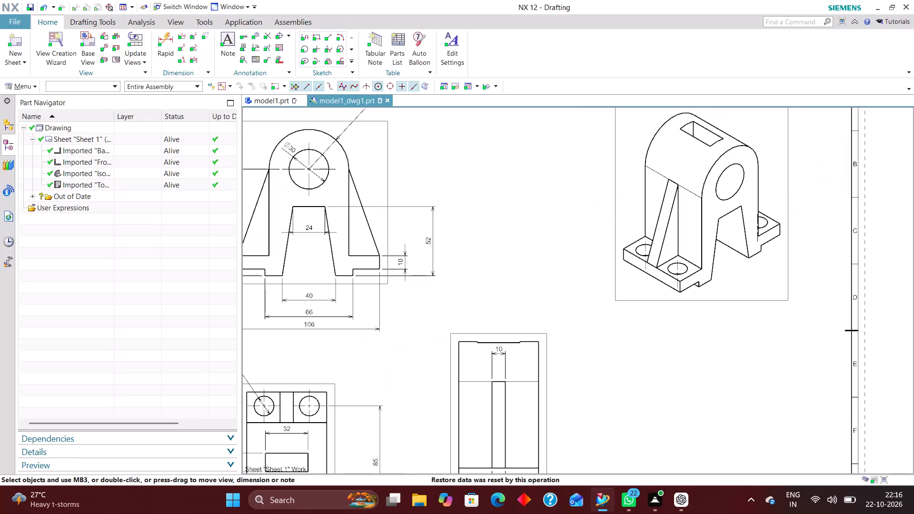
Turn on the isometric view's label with the label type Name, and turn on its view scale.
right_click(697, 302)
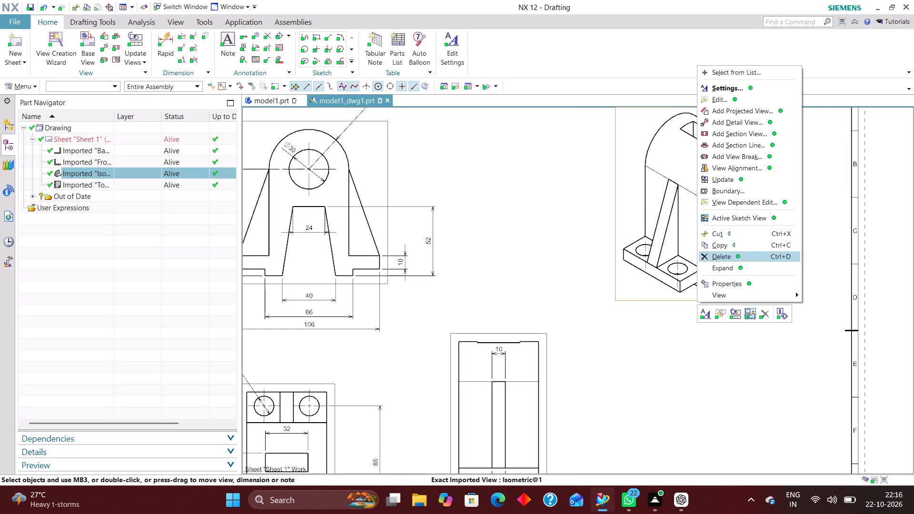
left_click(745, 84)
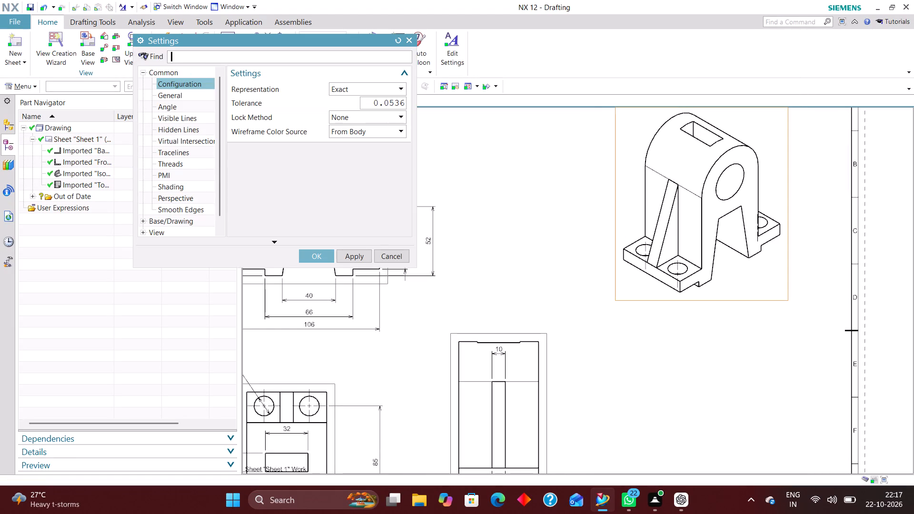
scroll(182, 199, "down", 2)
left_click(180, 207)
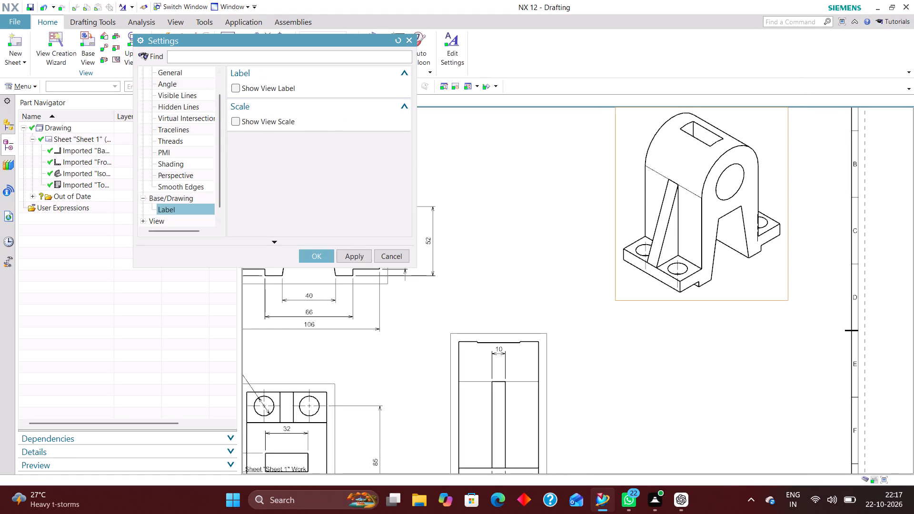
left_click(255, 87)
left_click(369, 138)
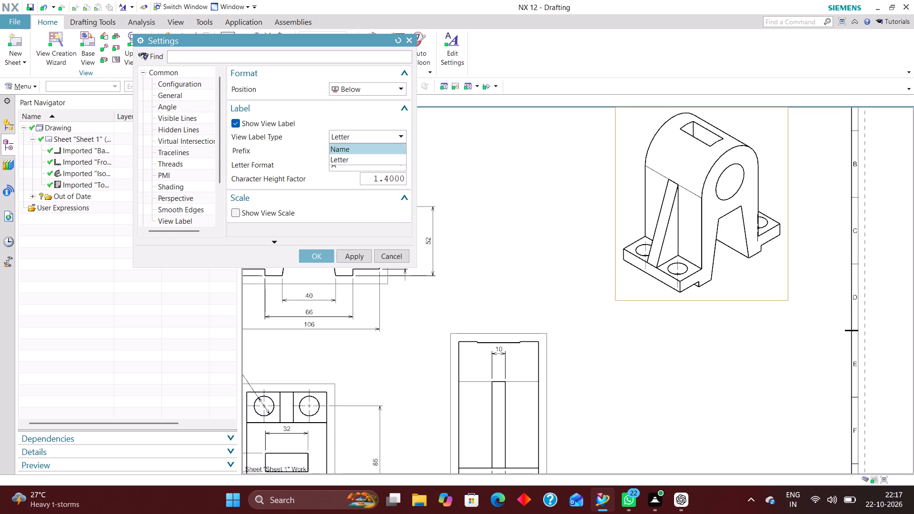
left_click(365, 147)
left_click(238, 171)
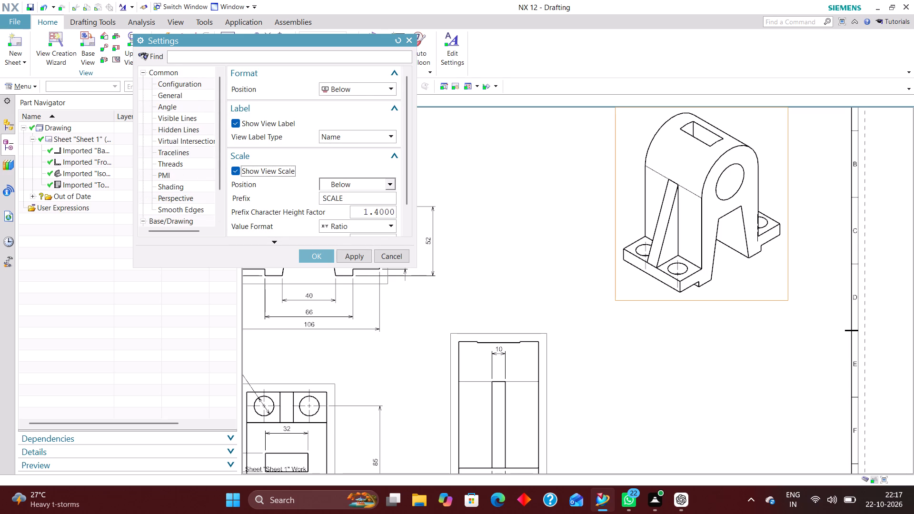
Set the isometric view's scale prefix to "SCALE : ".
scroll(361, 211, "down", 2)
left_click(367, 156)
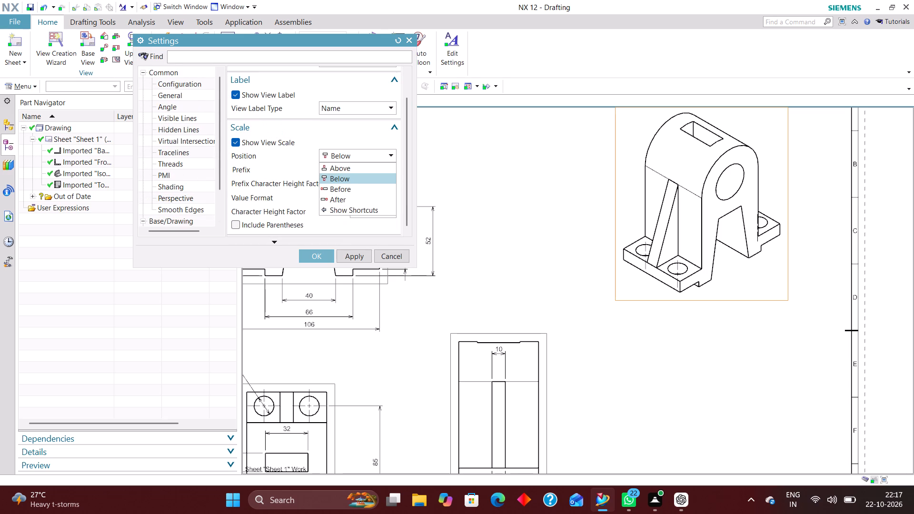
left_click(367, 156)
left_click(358, 170)
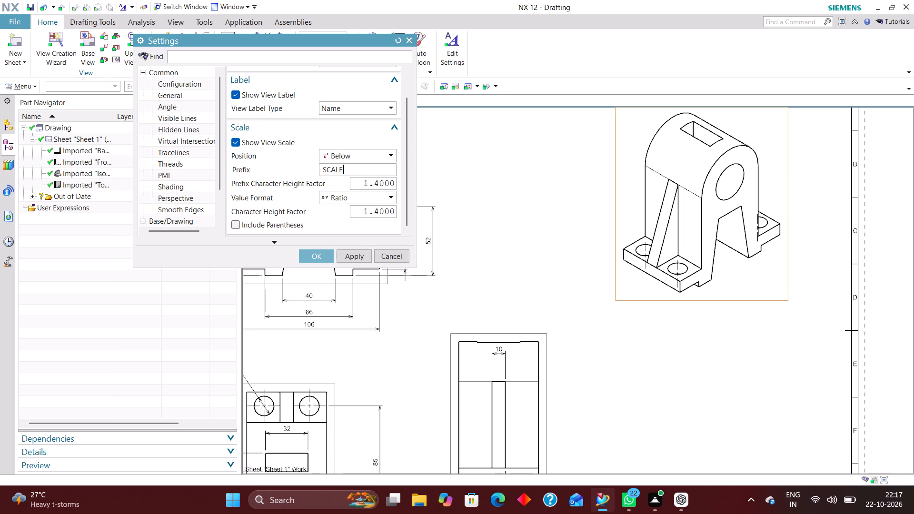
key("space")
key("shift+colon")
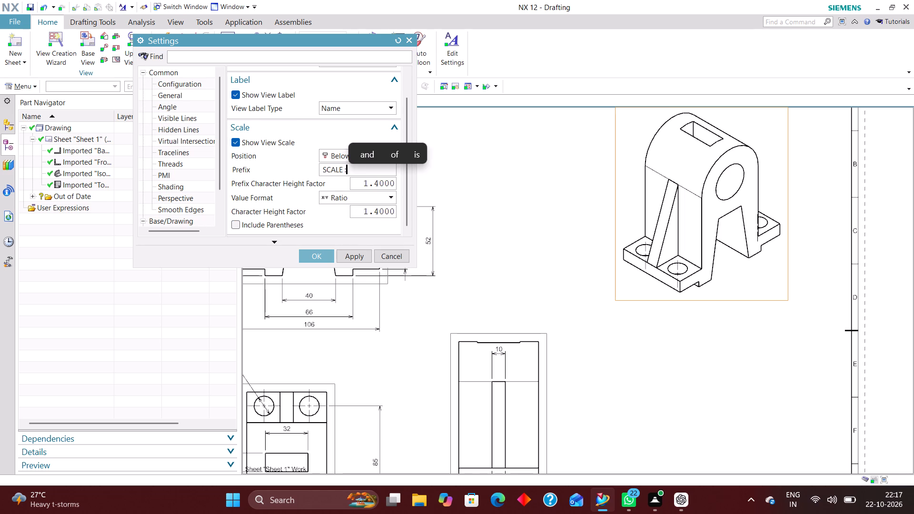
key("space")
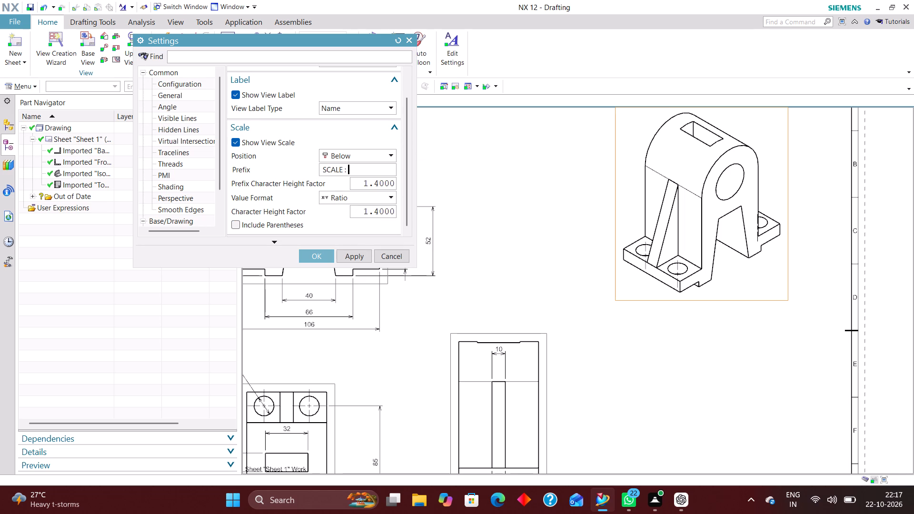
Set the isometric view scale's prefix character height factor and character height factor to 1 and apply the settings.
left_click_drag(362, 181, 441, 186)
key("1")
key("Return")
left_click_drag(362, 210, 419, 213)
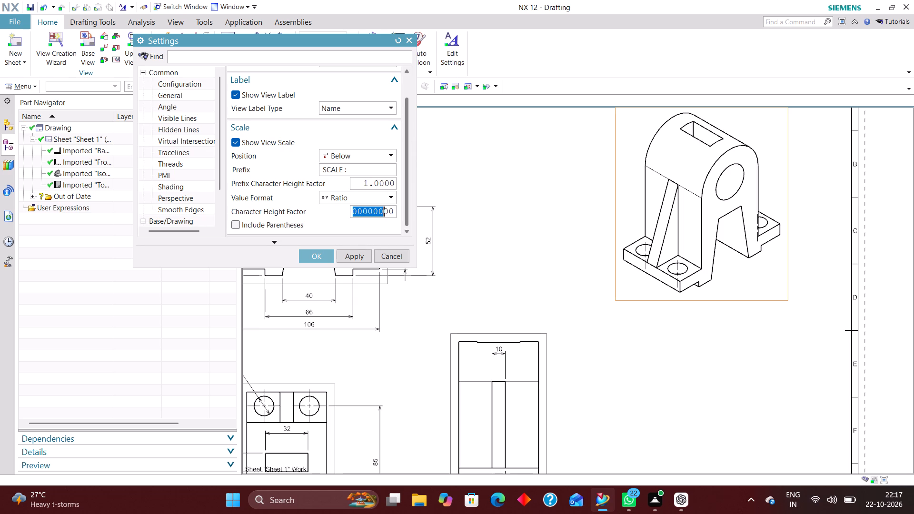
key("1")
key("Return")
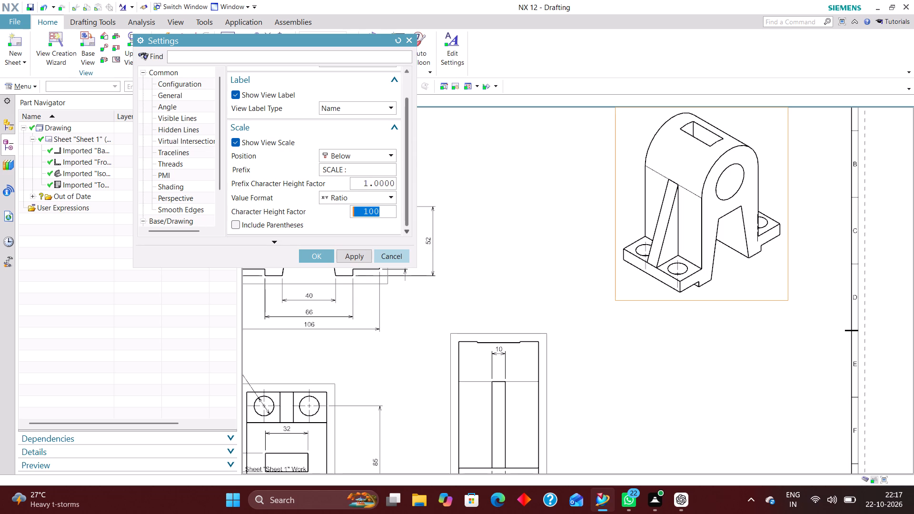
key("BackSpace")
key("1")
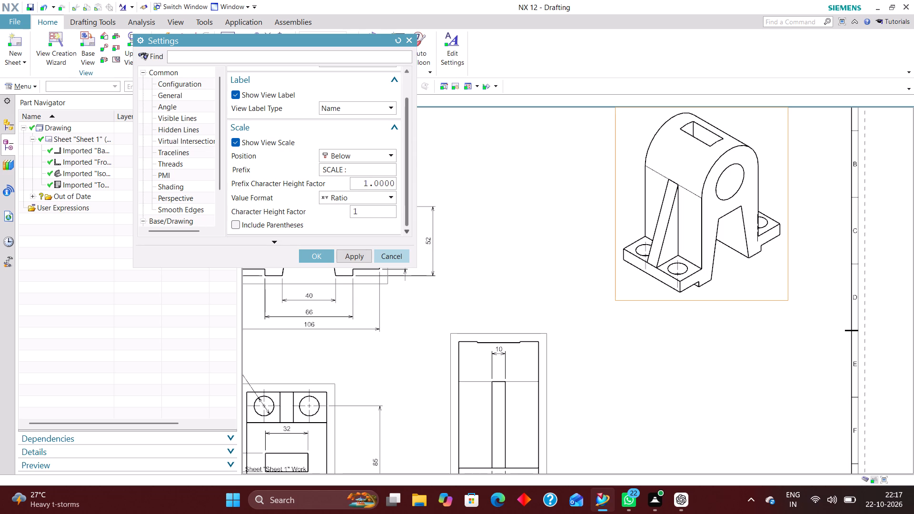
key("Return")
left_click(372, 212)
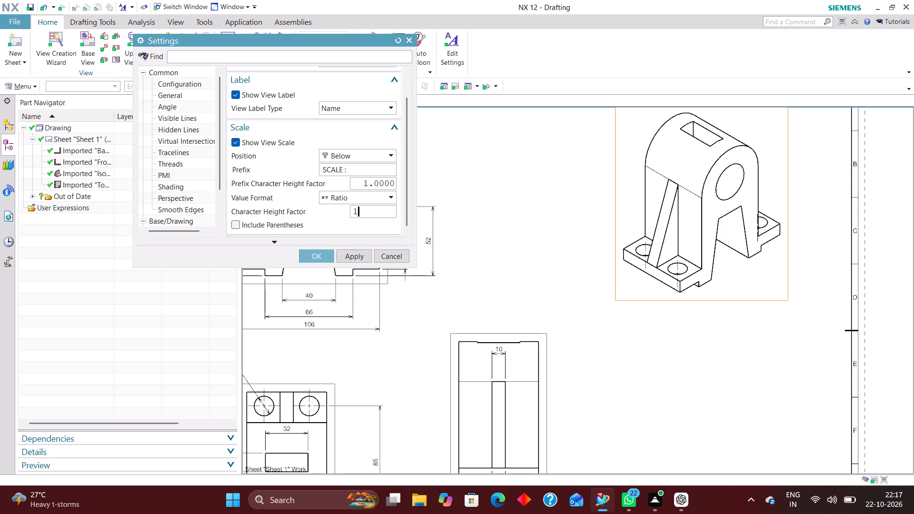
type(".00")
left_click_drag(380, 208, 323, 211)
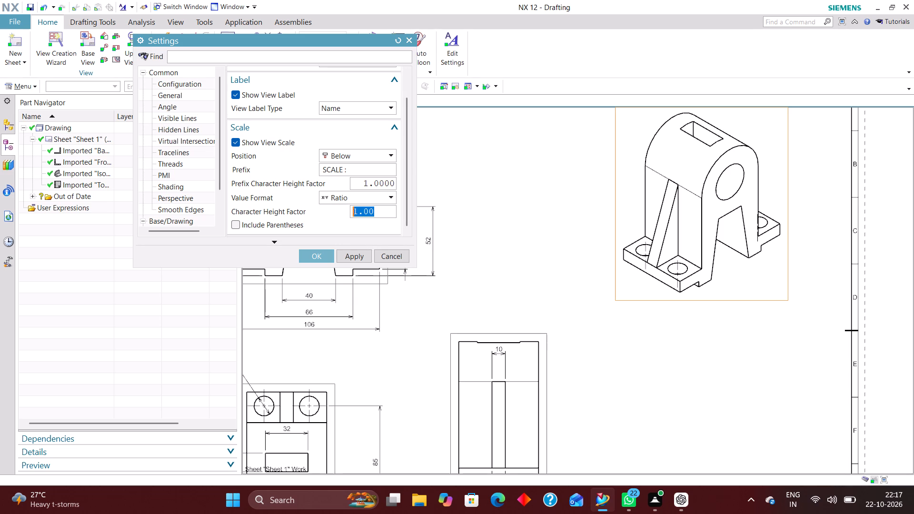
key("BackSpace")
key("1")
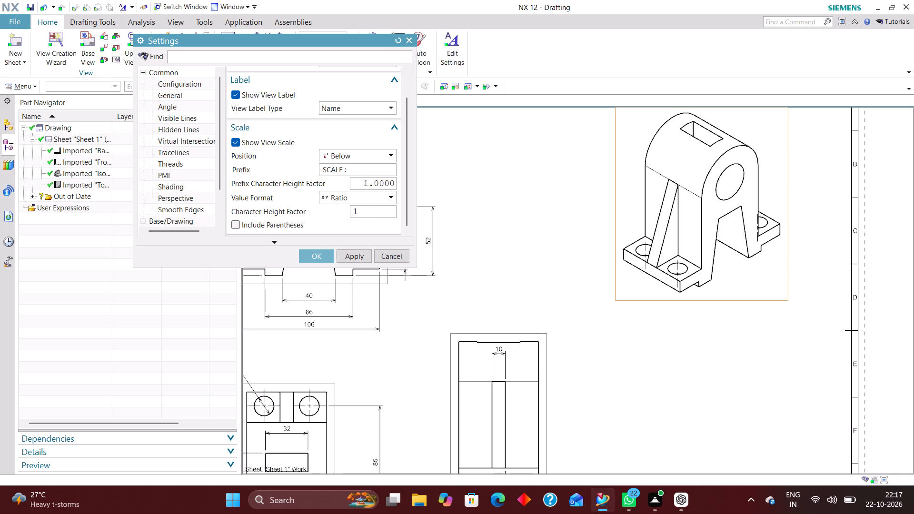
key("Return")
scroll(272, 166, "down", 2)
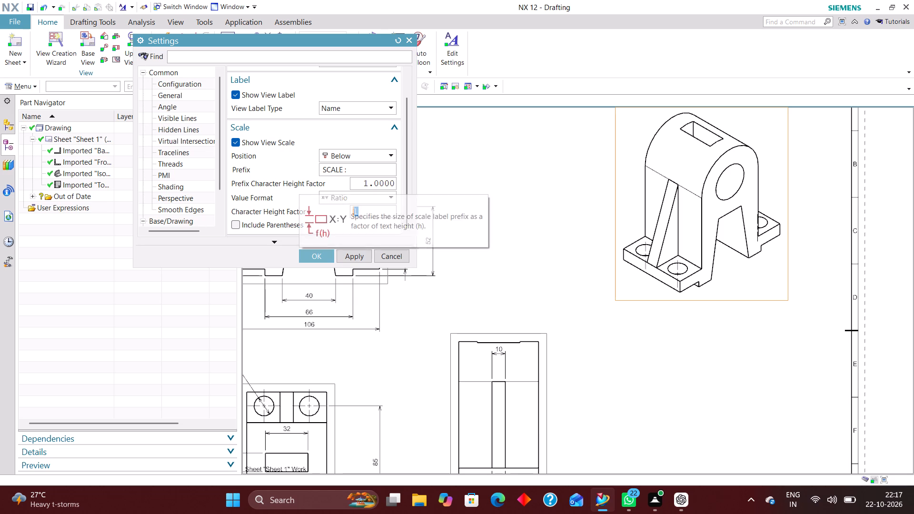
left_click(315, 254)
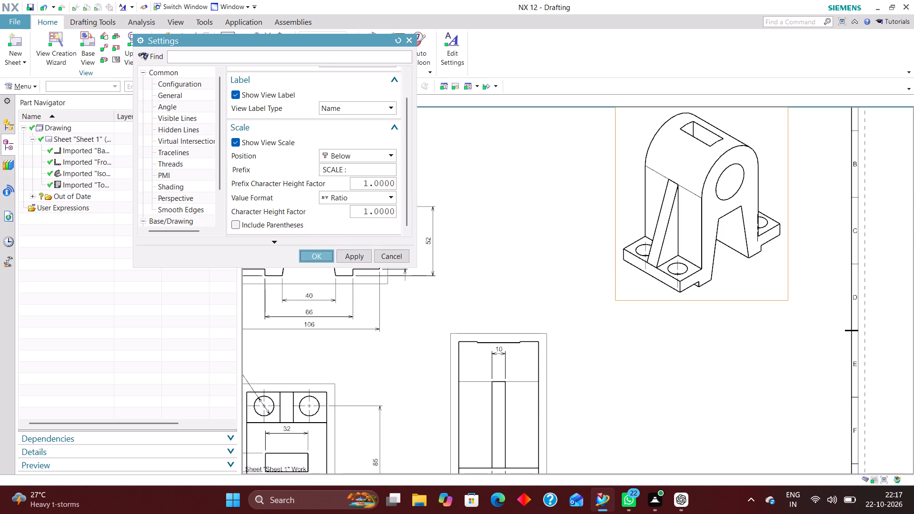
Turn on the front view's label with the label type Name, and turn on its view scale.
scroll(734, 321, "up", 5)
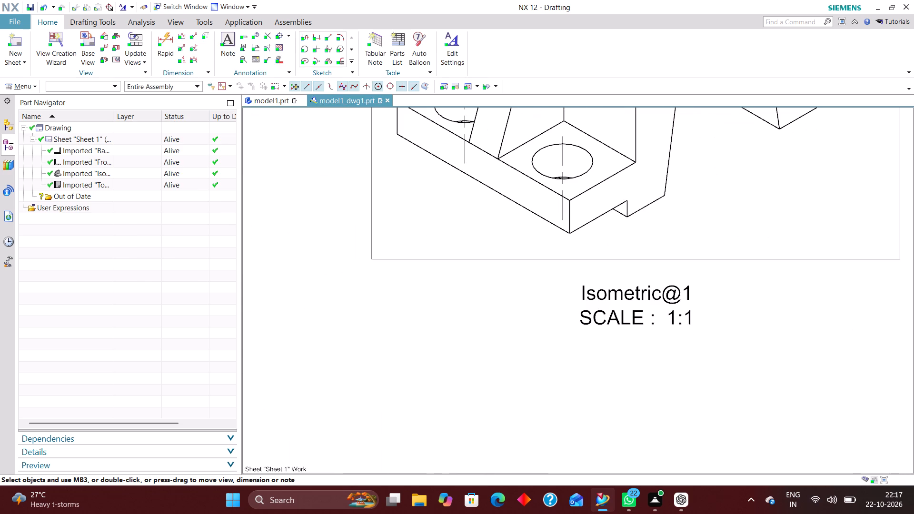
scroll(747, 336, "down", 4)
scroll(694, 324, "down", 3)
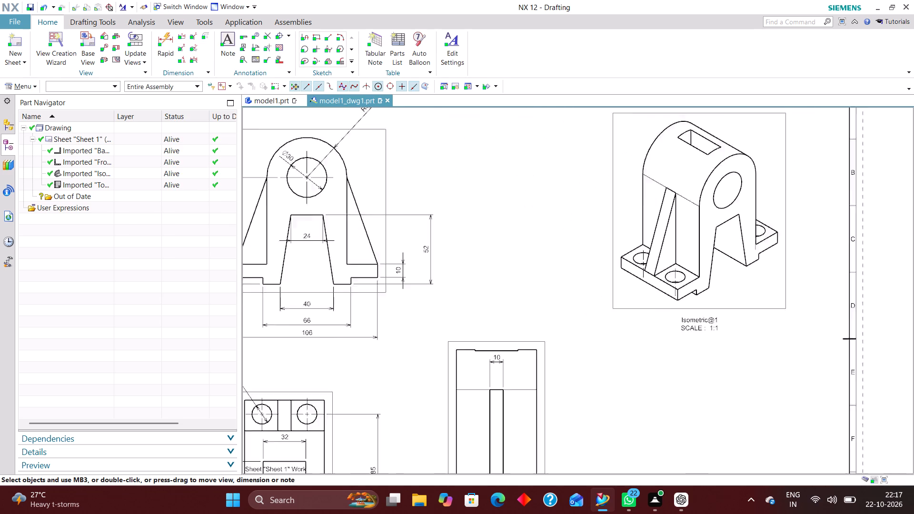
scroll(693, 324, "down", 1)
scroll(704, 361, "up", 2)
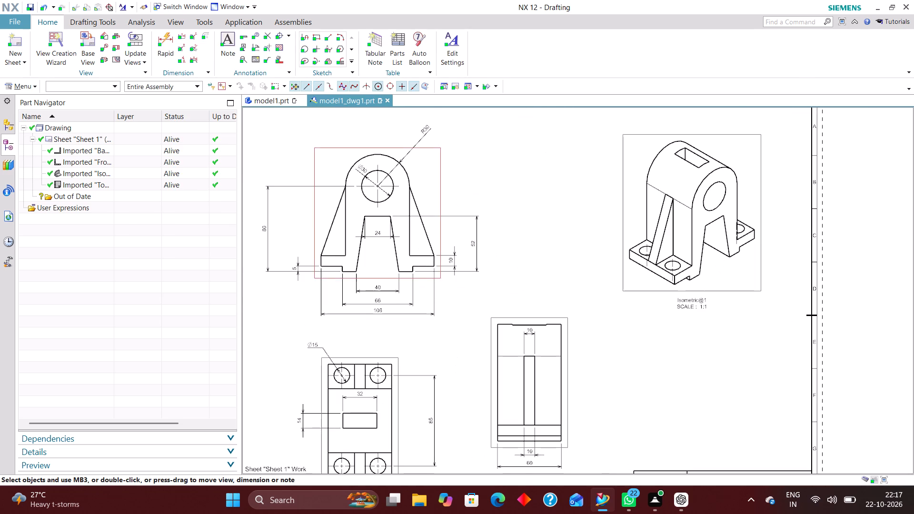
scroll(400, 281, "up", 4)
right_click(365, 271)
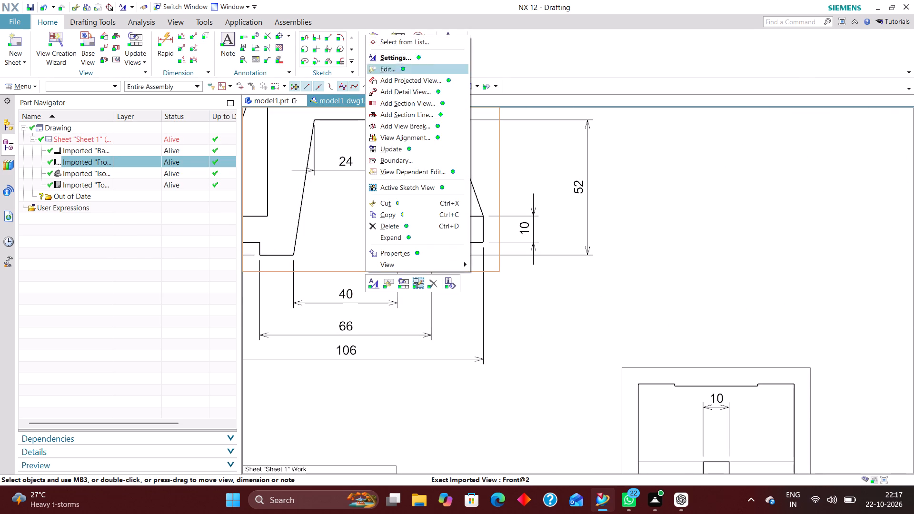
left_click(388, 55)
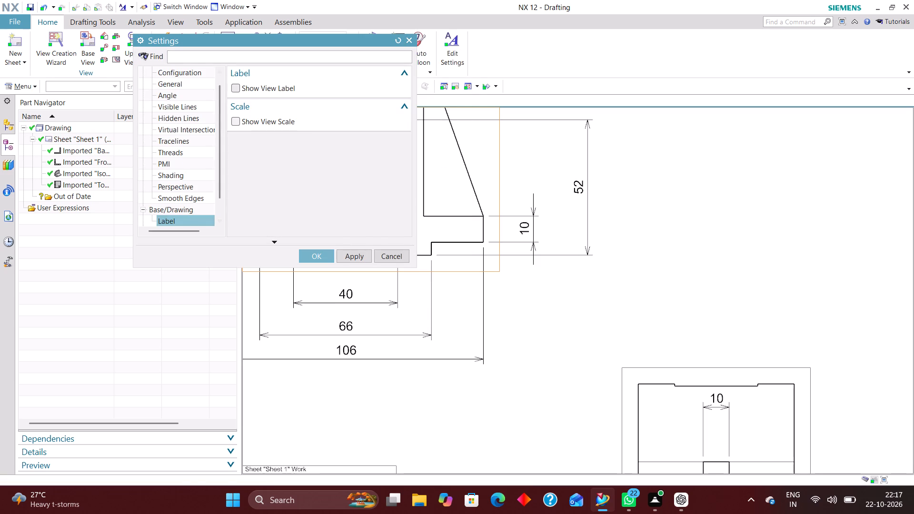
left_click(238, 90)
left_click(367, 139)
left_click(362, 144)
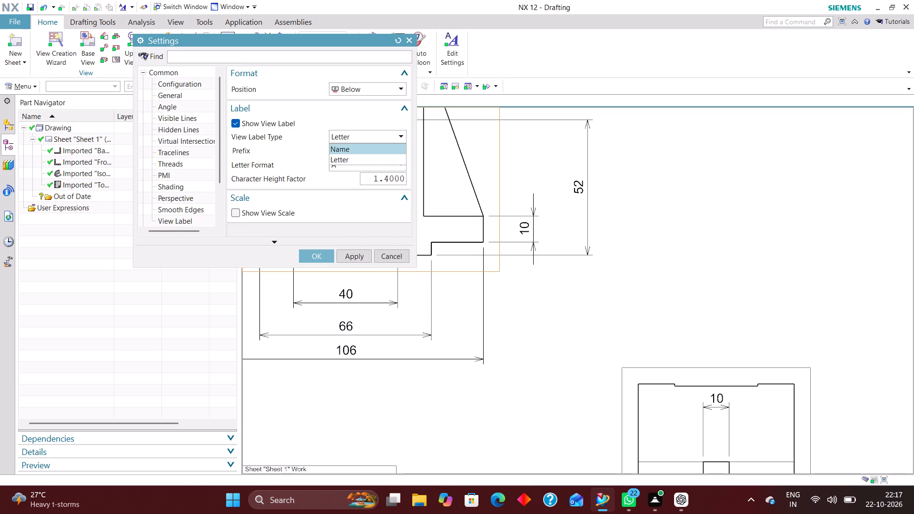
left_click(240, 173)
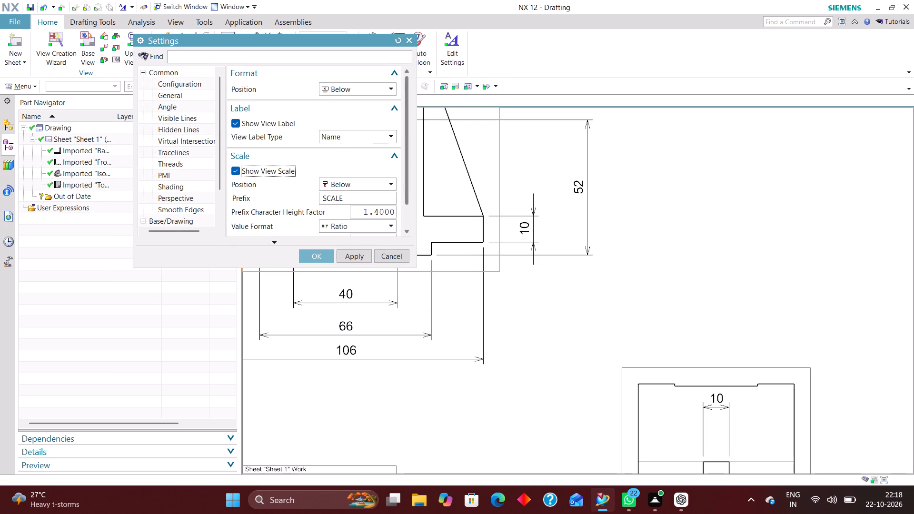
Set the front view scale's prefix character height factor and character height factor to 1.
left_click_drag(361, 213, 459, 216)
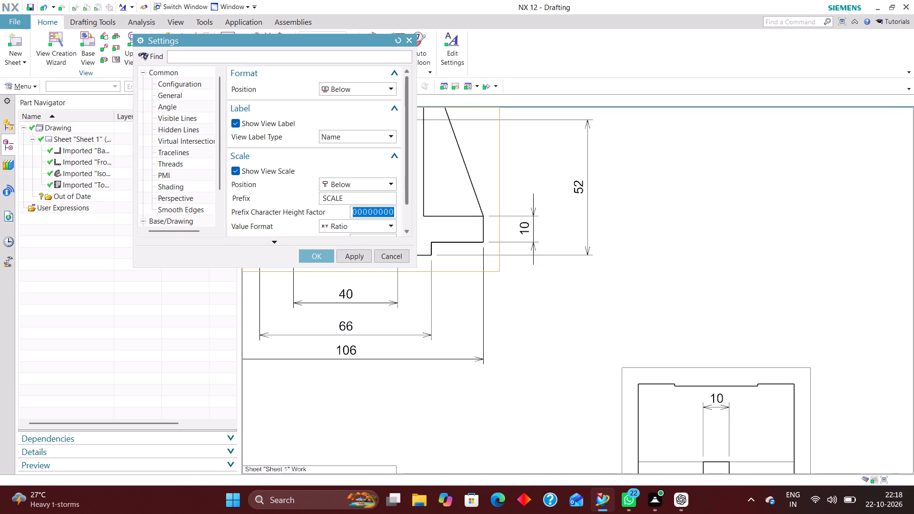
key("1")
key("Return")
scroll(353, 205, "down", 2)
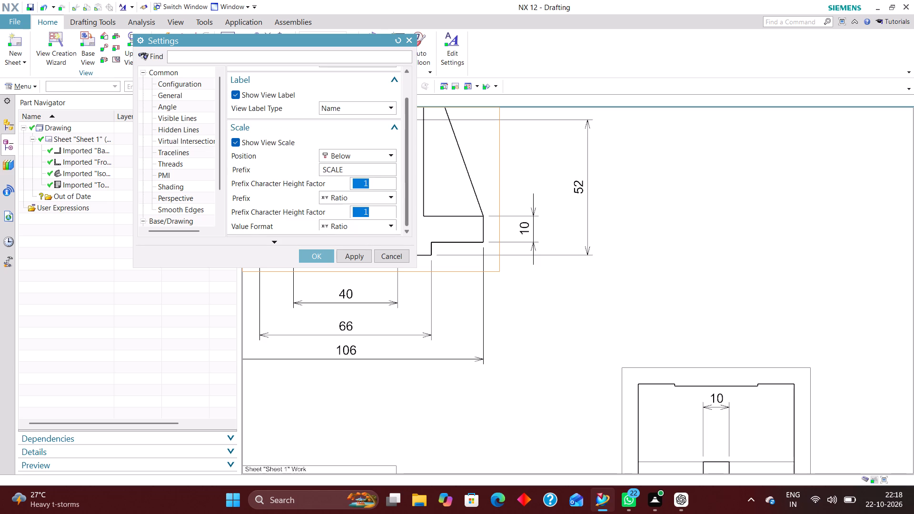
left_click_drag(359, 209, 492, 210)
key("1")
key("Return")
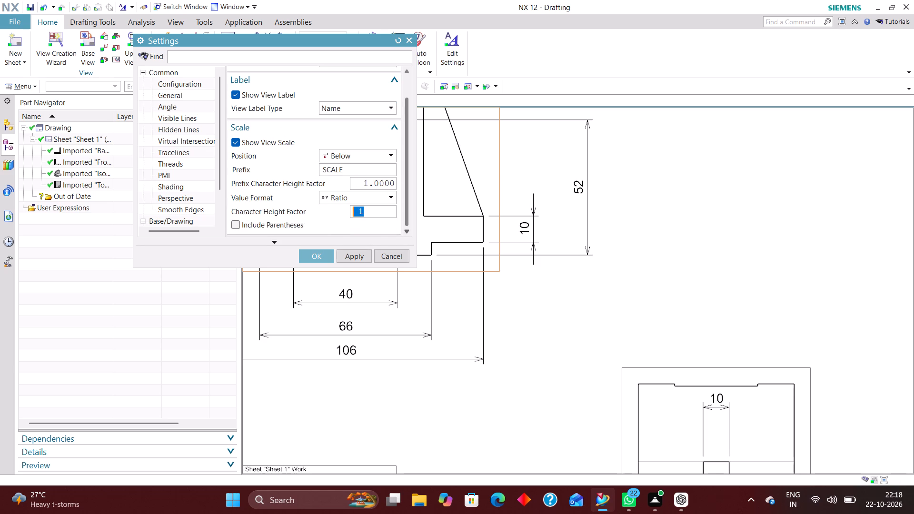
Set the front view scale's prefix to "SCALE :" and accept the view settings.
scroll(363, 184, "down", 1)
left_click(341, 168)
scroll(365, 170, "down", 1)
key("space")
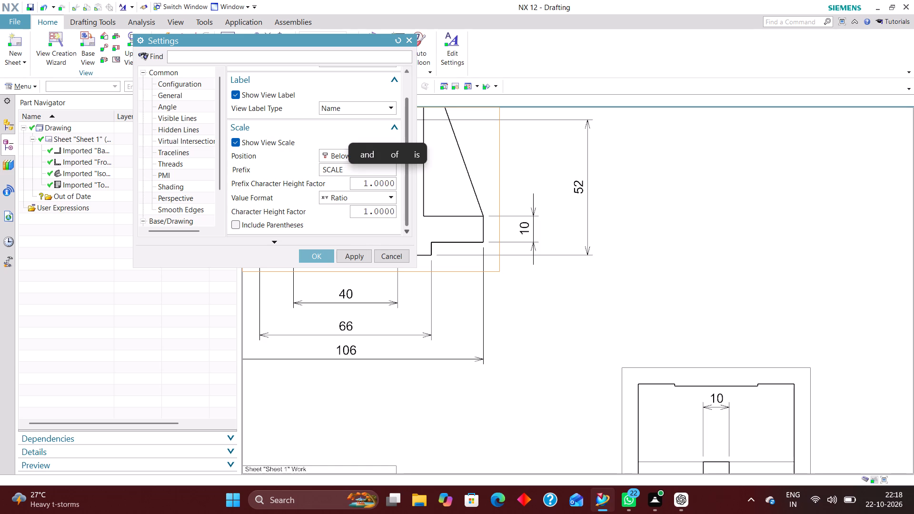
key("shift+greater")
key("BackSpace")
key("shift+colon")
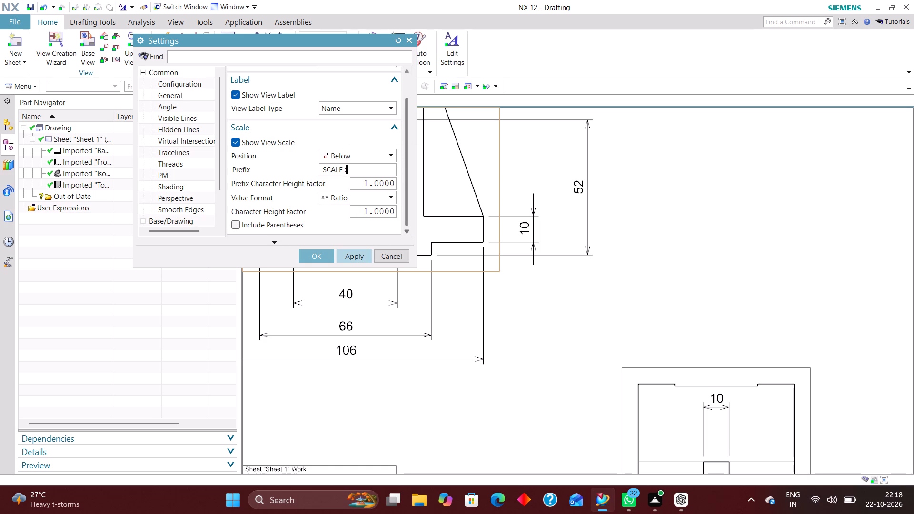
left_click(323, 256)
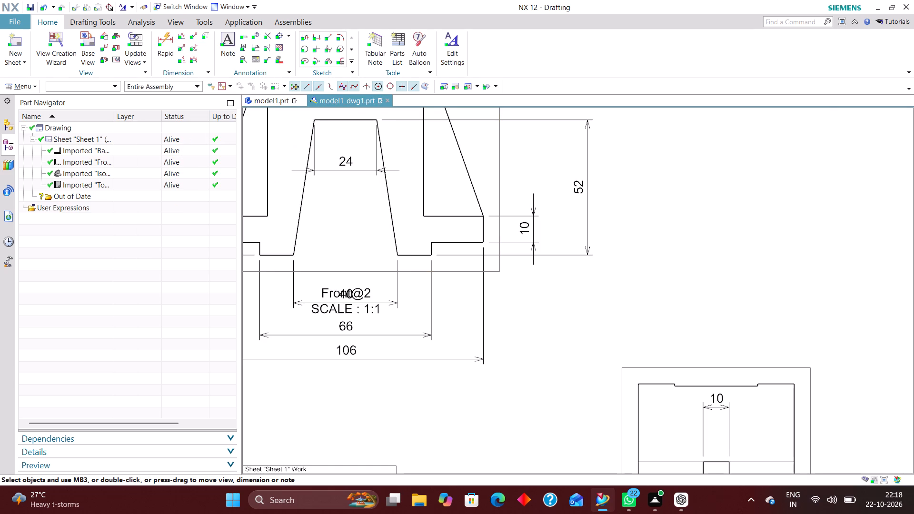
Move the front view's name and scale label off the 40 dimension to clear space beside the arch, above the 52 dimension.
scroll(519, 254, "down", 2)
scroll(450, 293, "up", 3)
scroll(438, 323, "down", 5)
scroll(426, 331, "up", 3)
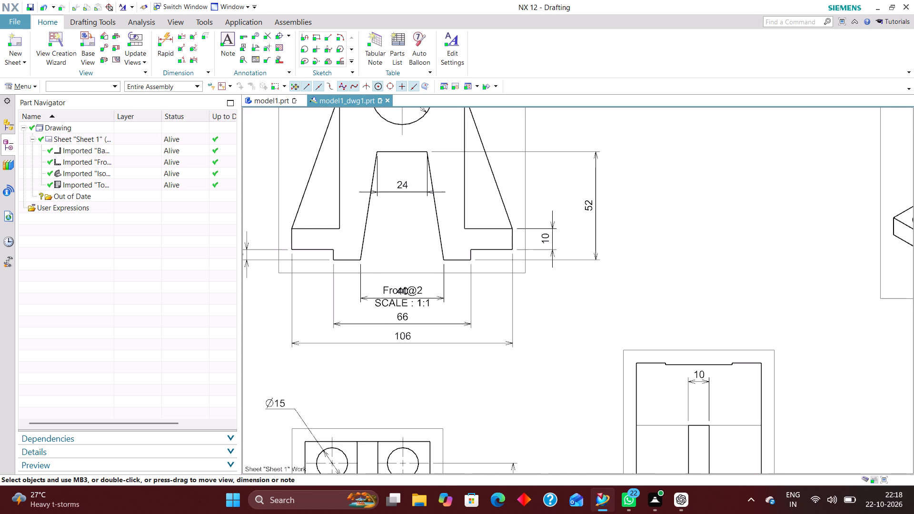
left_click_drag(405, 307, 582, 163)
scroll(513, 408, "down", 2)
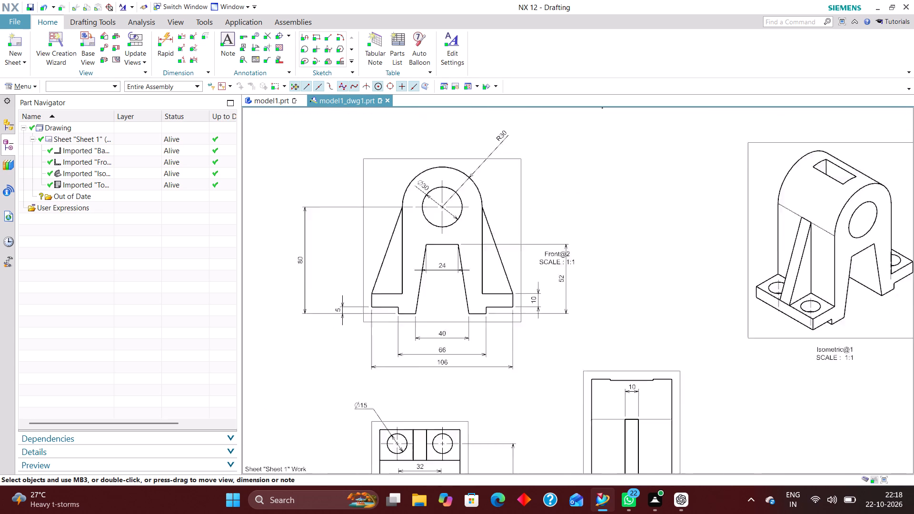
scroll(513, 412, "down", 1)
scroll(549, 302, "up", 3)
left_click_drag(546, 282, 536, 183)
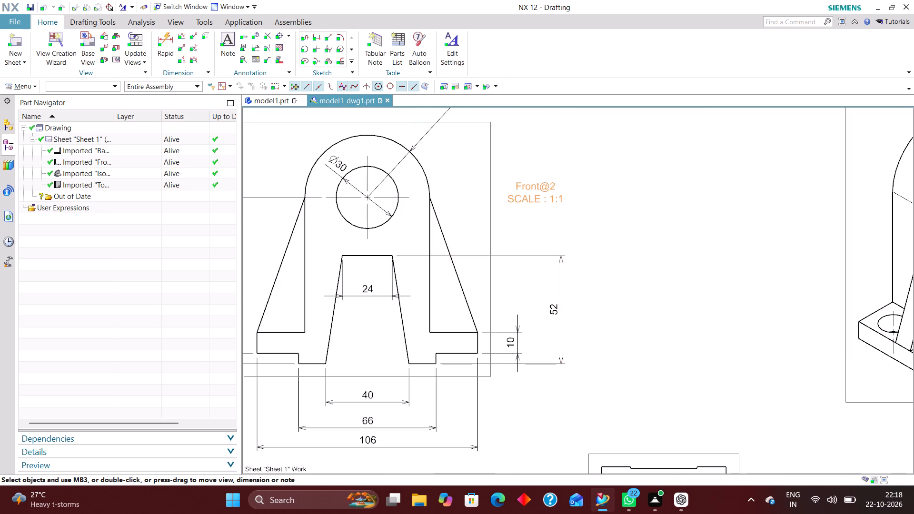
left_click_drag(536, 183, 536, 192)
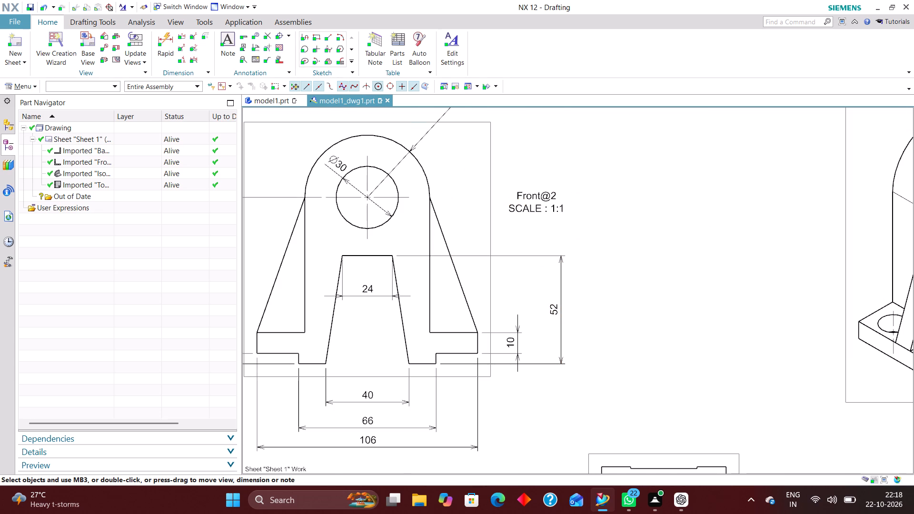
Turn on the top view's label with the label type Name, and turn on its view scale.
scroll(541, 233, "down", 4)
scroll(550, 287, "up", 2)
right_click_drag(640, 233, 599, 312)
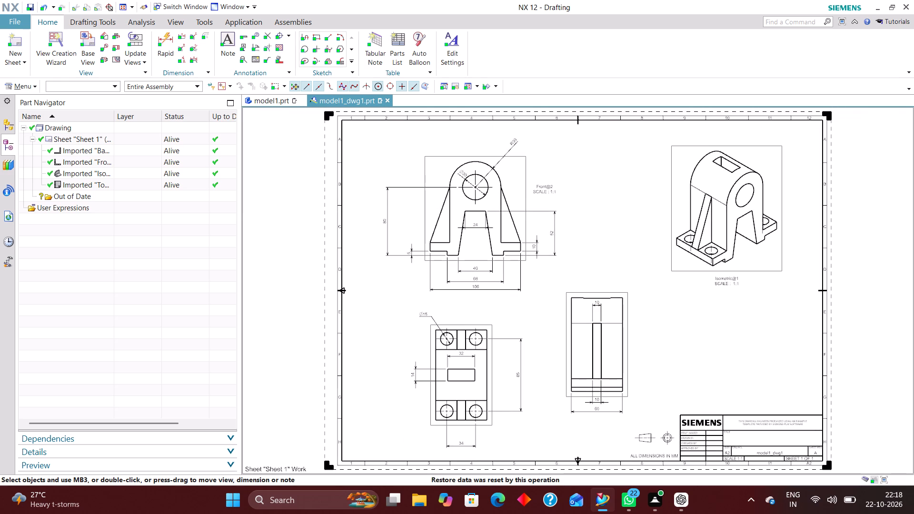
scroll(475, 443, "up", 5)
right_click(513, 388)
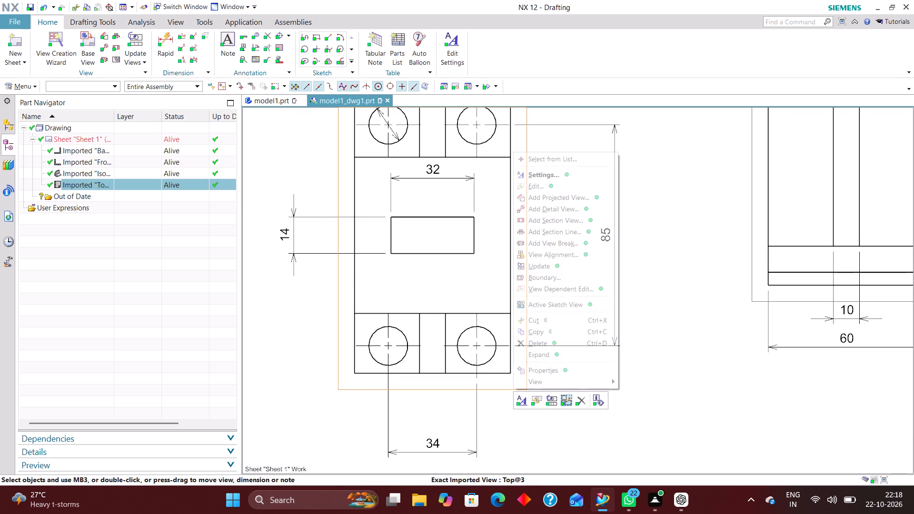
left_click(565, 171)
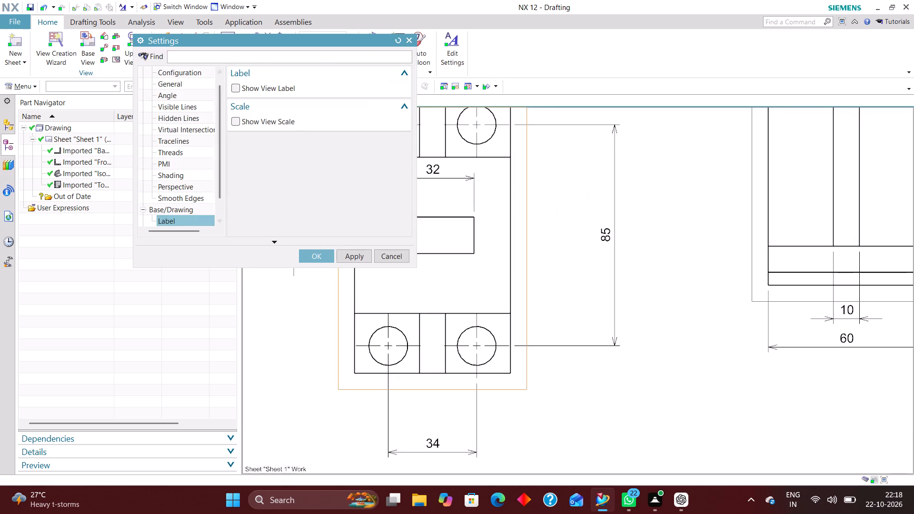
left_click(237, 87)
left_click(352, 136)
left_click(346, 144)
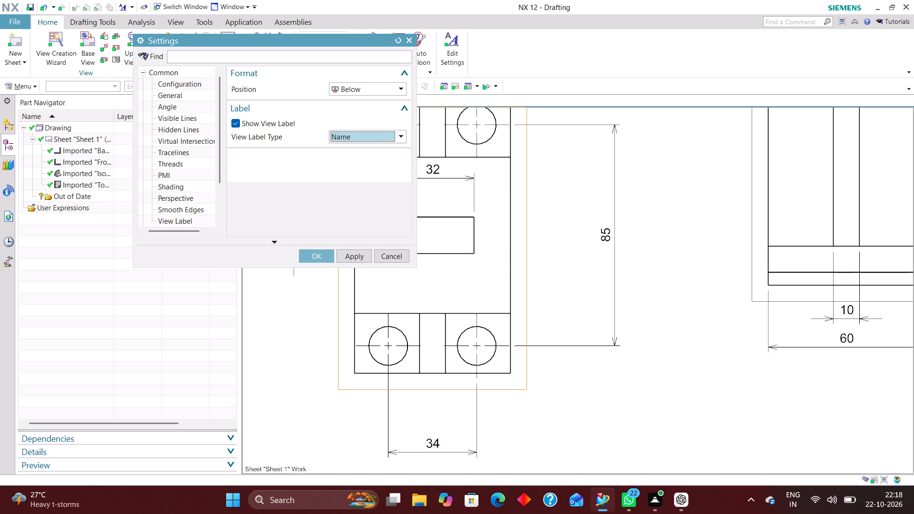
left_click(237, 172)
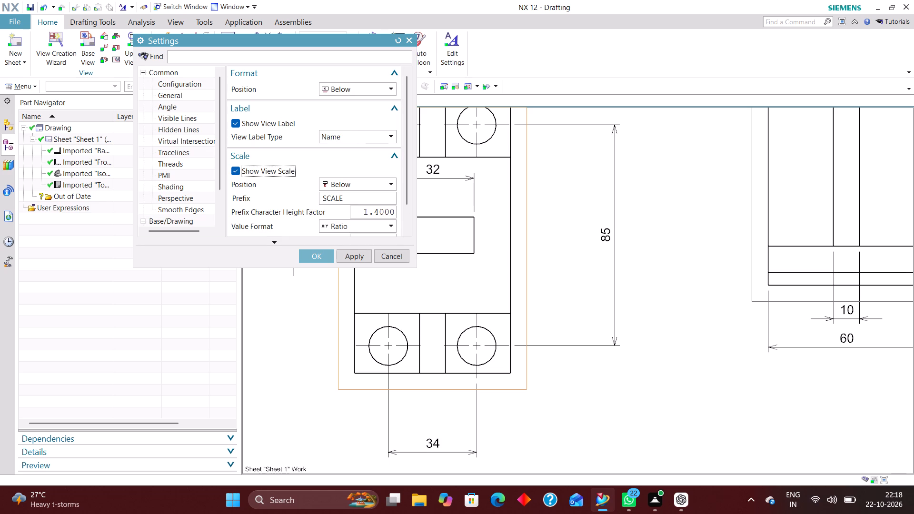
Set the top view scale's prefix to "SCALE : ".
left_click(351, 197)
key("space")
key("shift+less")
key("BackSpace")
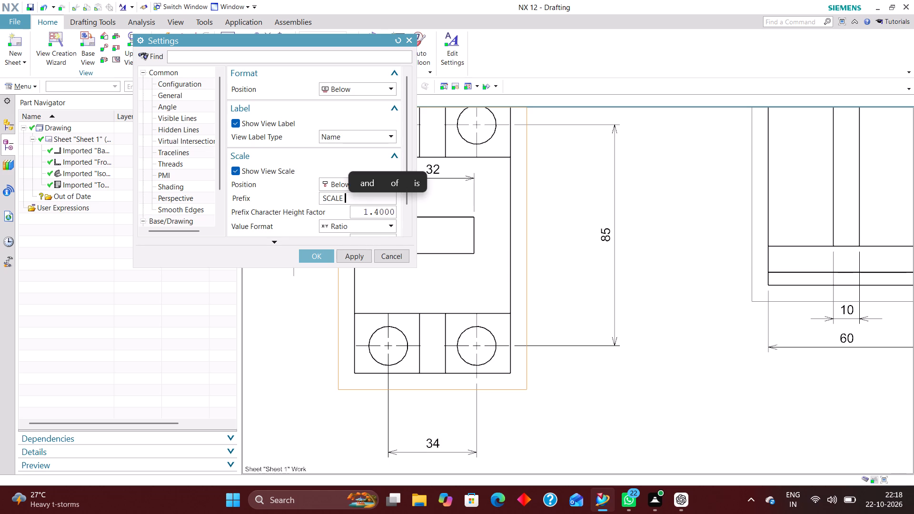
key("shift+greater")
key("BackSpace")
key("shift+colon")
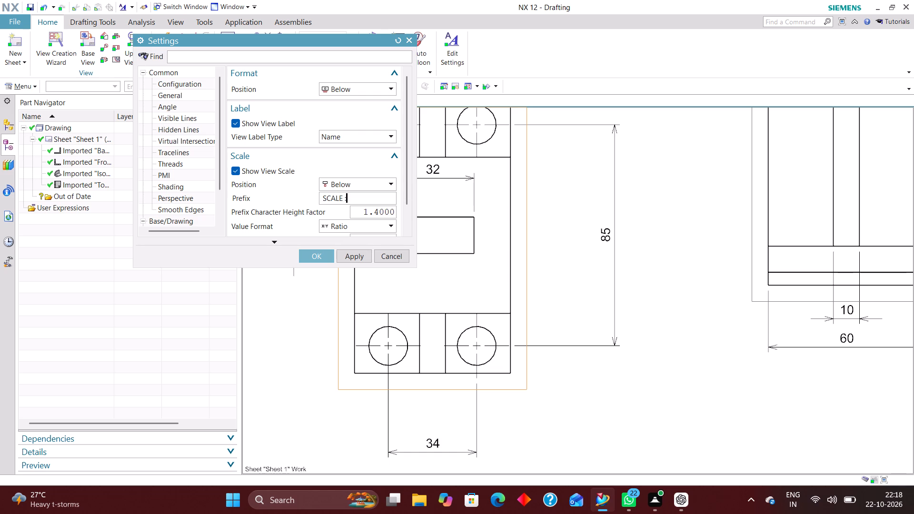
key("space")
Set the top view scale's prefix character height factor and character height factor to 1 and accept the settings.
left_click_drag(362, 214, 427, 220)
key("1")
key("Return")
scroll(337, 194, "down", 4)
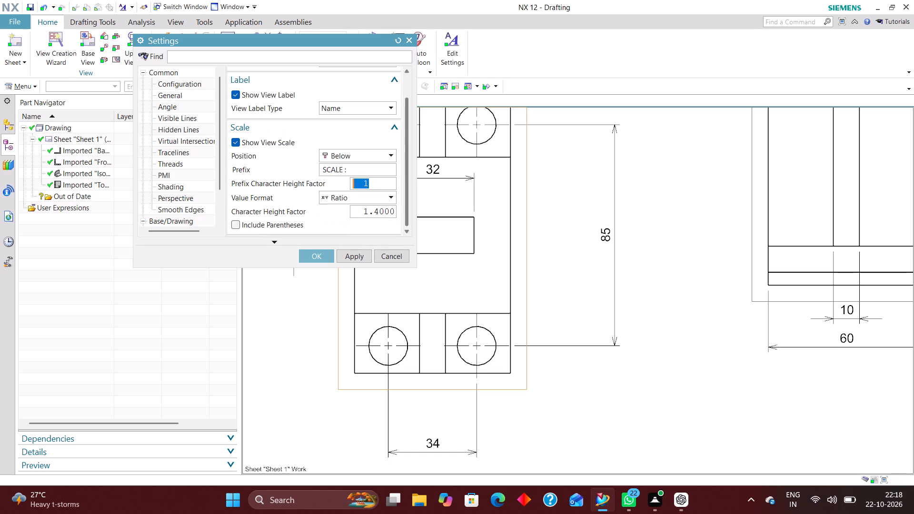
left_click_drag(363, 211, 455, 213)
key("1")
key("Return")
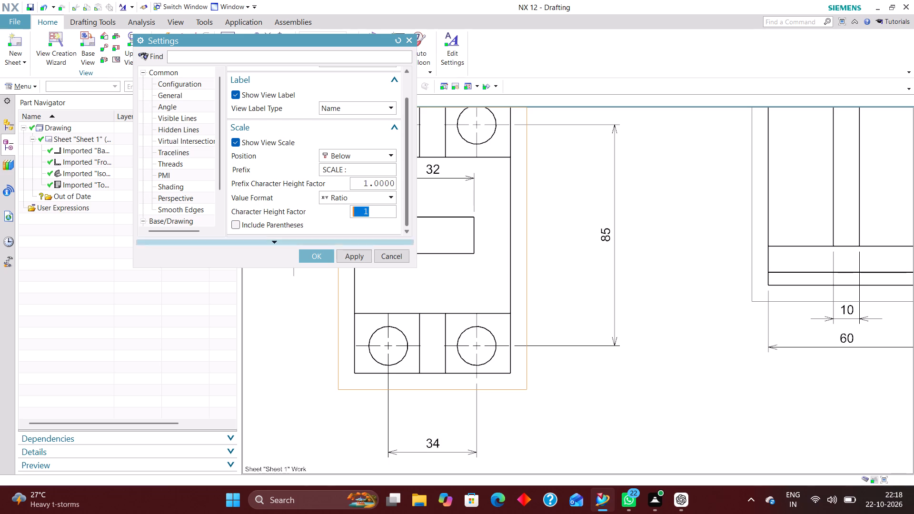
left_click(325, 256)
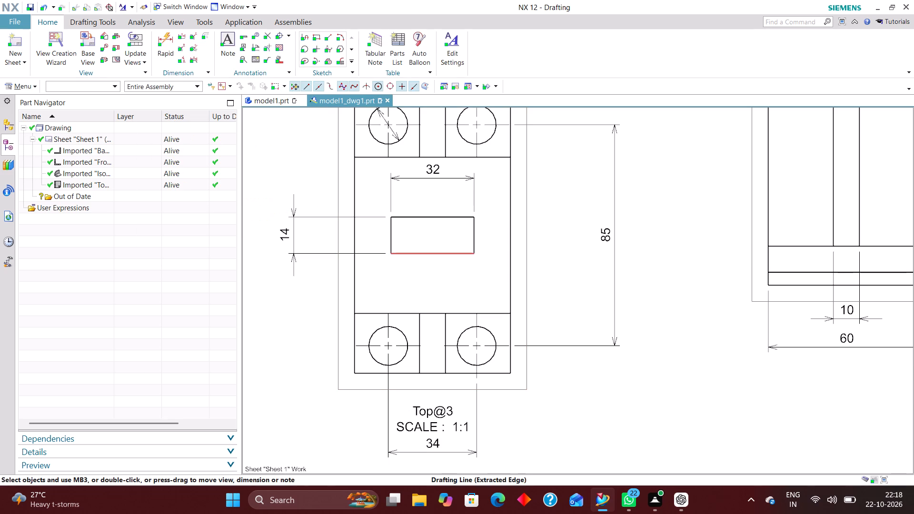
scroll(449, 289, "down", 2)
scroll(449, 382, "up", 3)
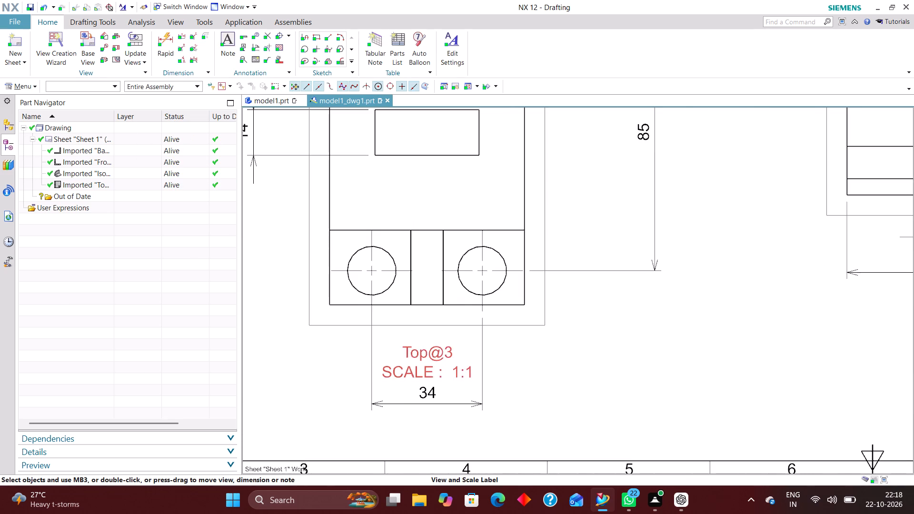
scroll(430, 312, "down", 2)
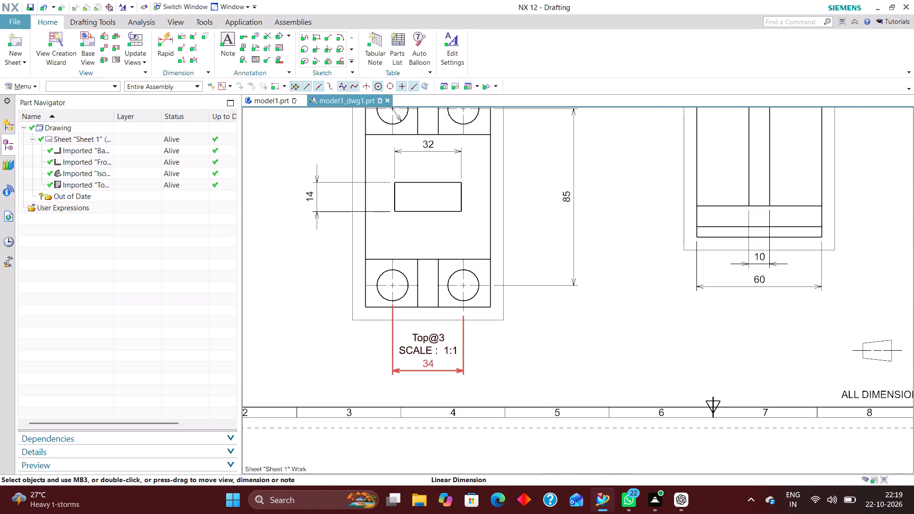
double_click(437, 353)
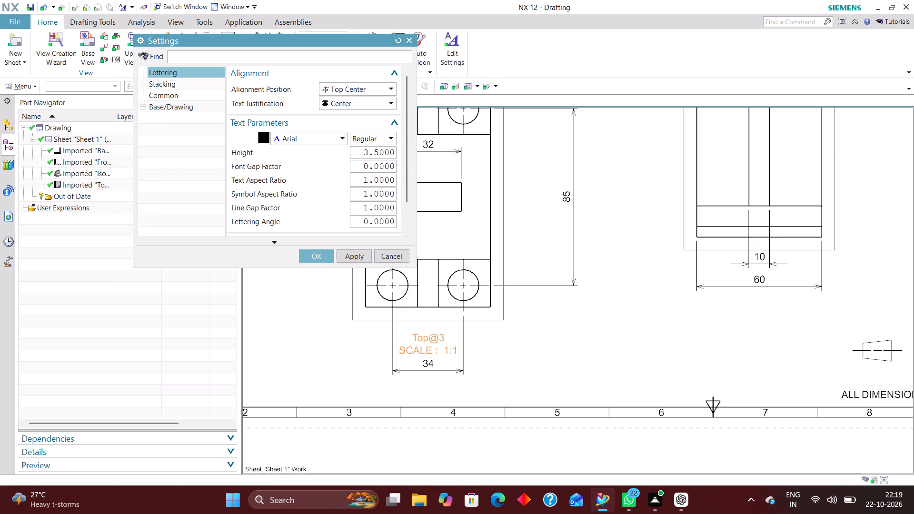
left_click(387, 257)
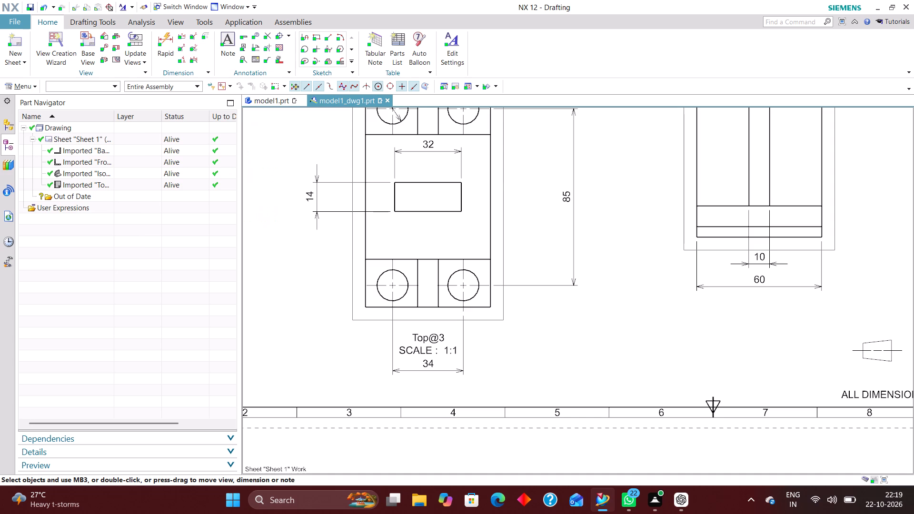
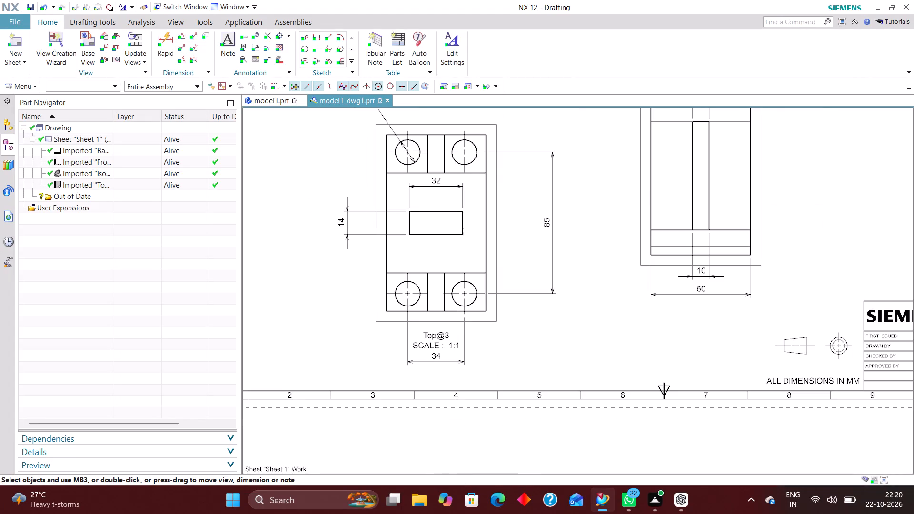
Turn on the label of the 60 mm wide back view with the label type Name, and turn on its view scale.
scroll(409, 338, "down", 3)
scroll(556, 309, "up", 4)
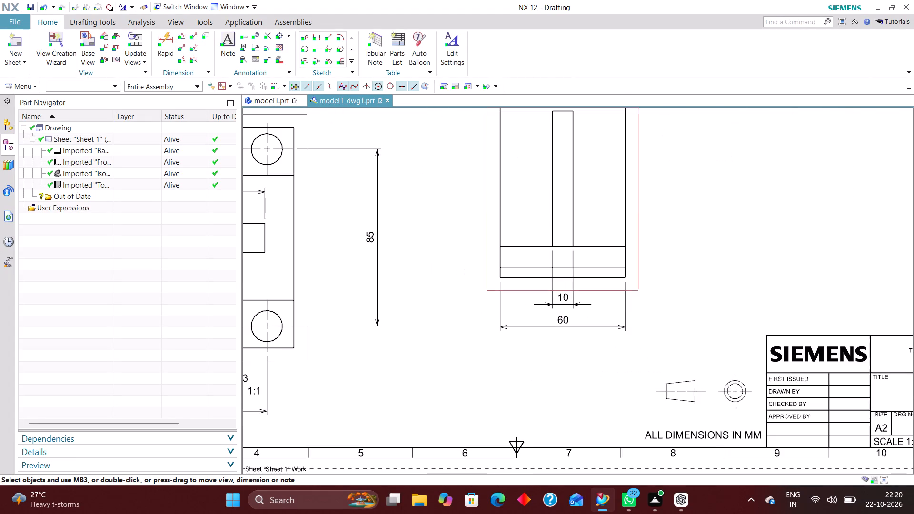
right_click(607, 292)
left_click(629, 74)
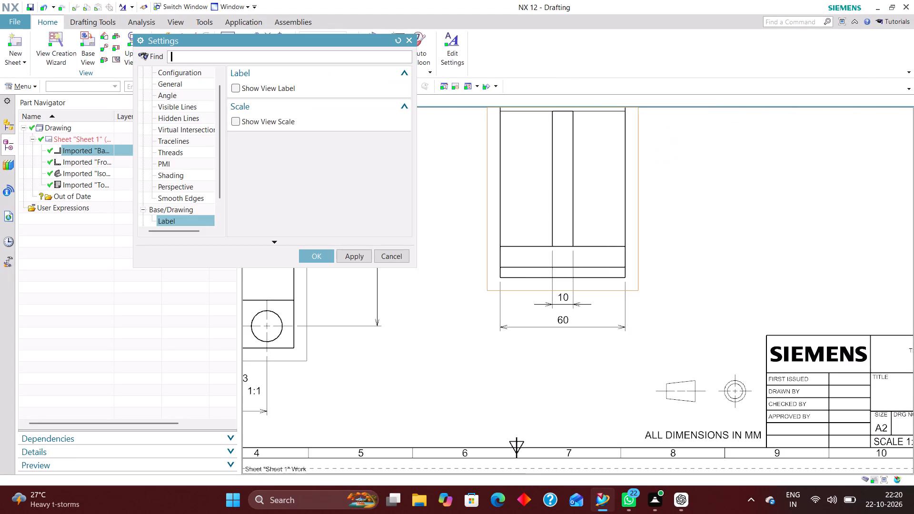
left_click(248, 89)
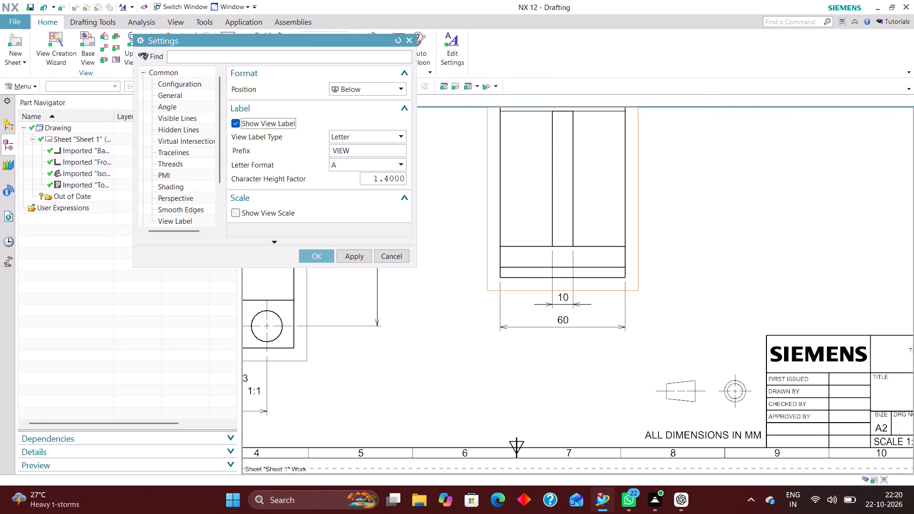
left_click(369, 140)
left_click(366, 145)
left_click(267, 173)
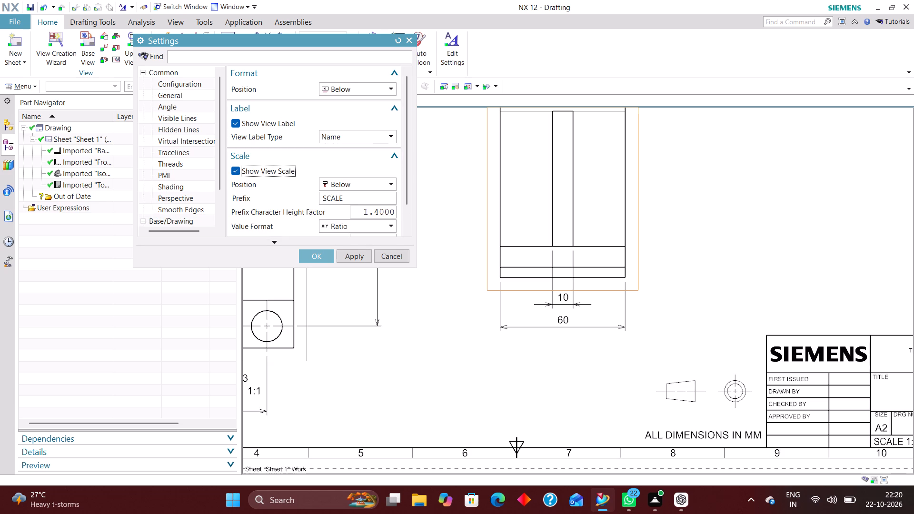
Set the back view scale's prefix character height factor to 1, and try to set its character height factor to 1.
left_click(360, 209)
left_click_drag(360, 209, 450, 216)
key("1")
scroll(344, 219, "down", 5)
left_click_drag(362, 213, 456, 217)
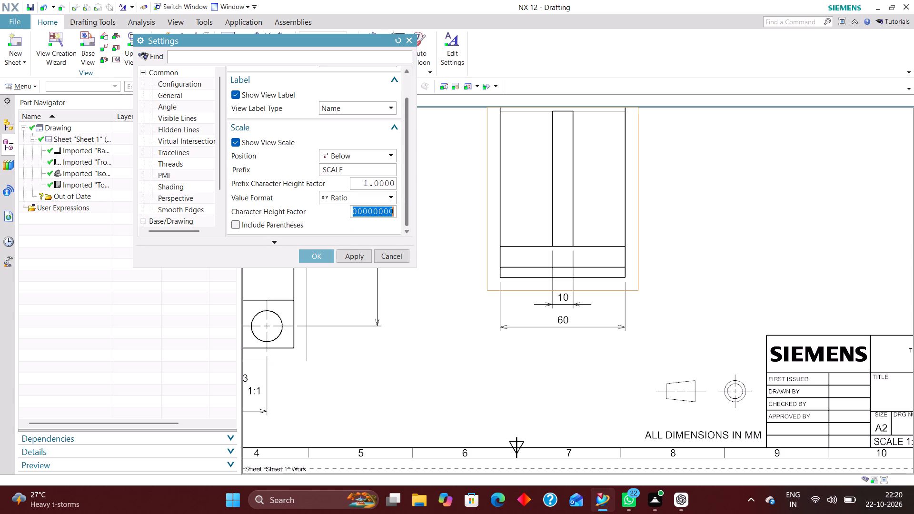
left_click(455, 217)
key("1")
key("Return")
Set the back view scale's prefix to "SCALE :" and accept the settings.
left_click(346, 168)
key("space")
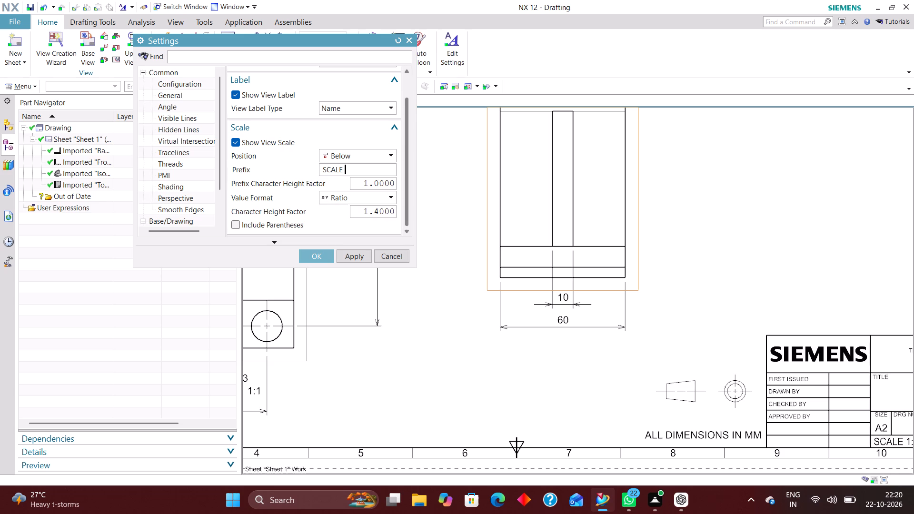
key("shift+colon")
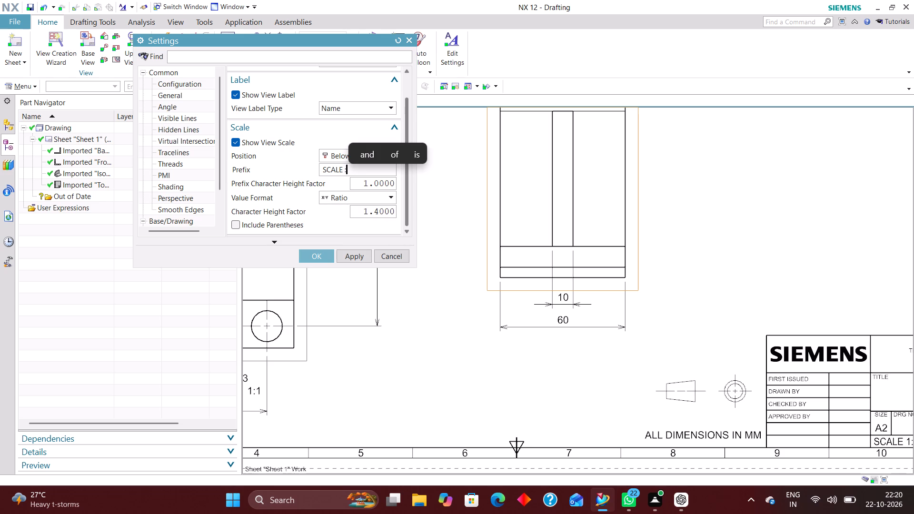
left_click(319, 252)
Move the back view's name and scale label from below the view to the clear space beside it, above the projection symbol.
scroll(531, 341, "down", 4)
scroll(528, 340, "up", 5)
left_click_drag(556, 311, 724, 170)
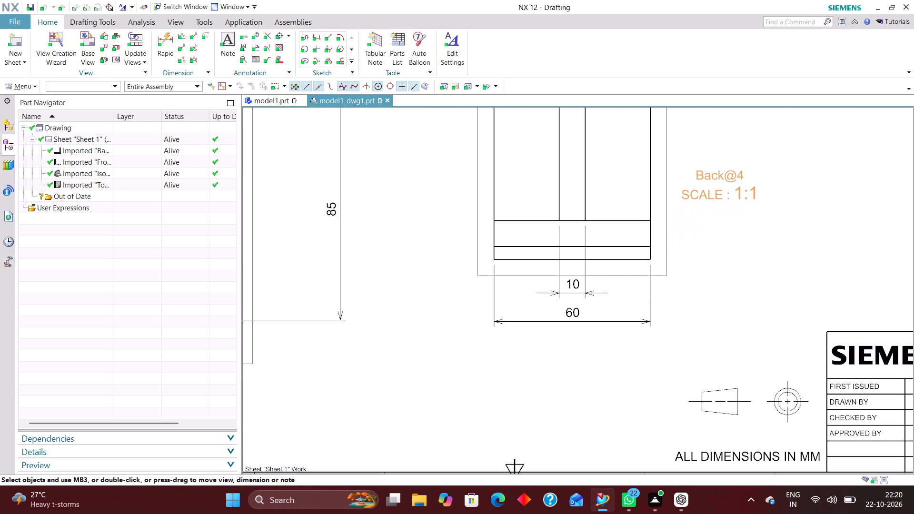
left_click_drag(724, 170, 726, 170)
left_click(725, 170)
Move the top view's 34 dimension up close to the view's lower boundary, above the name and scale label.
scroll(629, 308, "down", 4)
left_click(502, 345)
scroll(452, 357, "up", 6)
left_click_drag(429, 361, 433, 350)
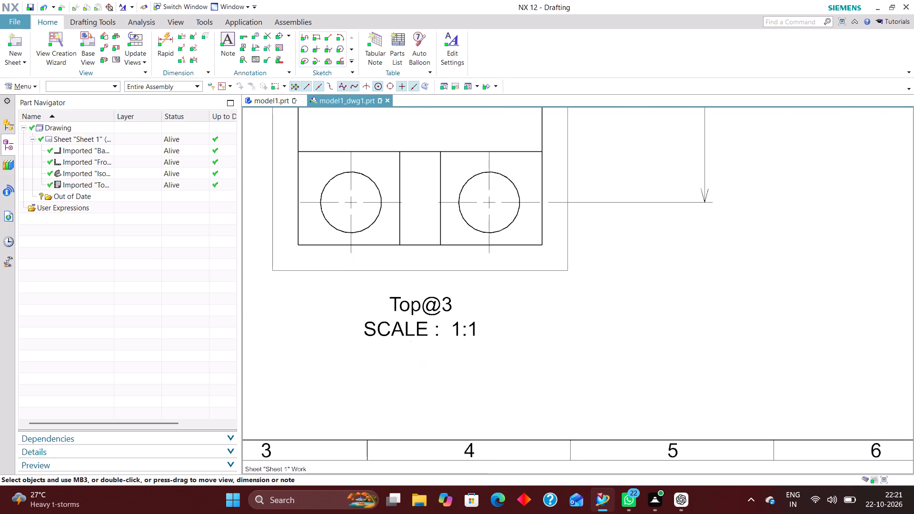
left_click_drag(433, 350, 423, 280)
Move the top view's name and scale label down to sit centred just below the 34 dimension.
left_click_drag(416, 320, 419, 335)
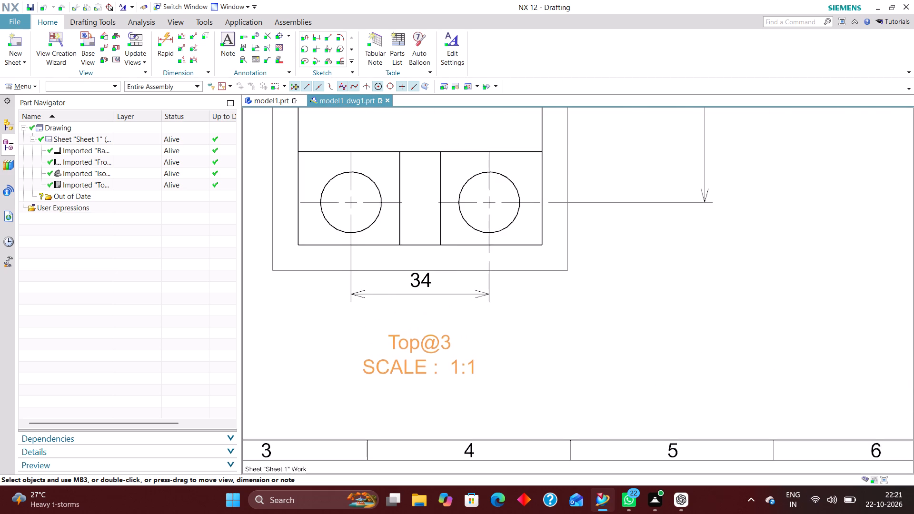
left_click_drag(419, 335, 418, 327)
scroll(438, 346, "down", 4)
left_click(333, 307)
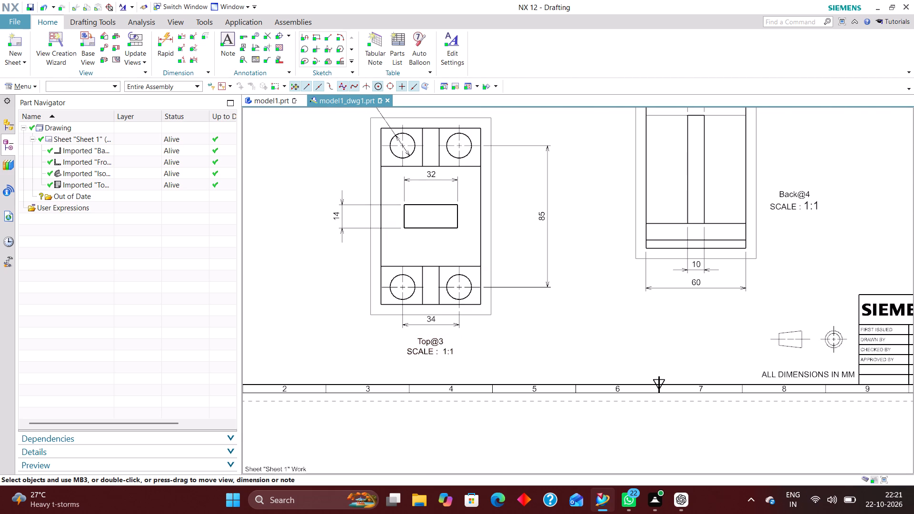
Rename the back view as SIDE VIEW.
left_click(128, 150)
right_click(129, 150)
left_click(158, 337)
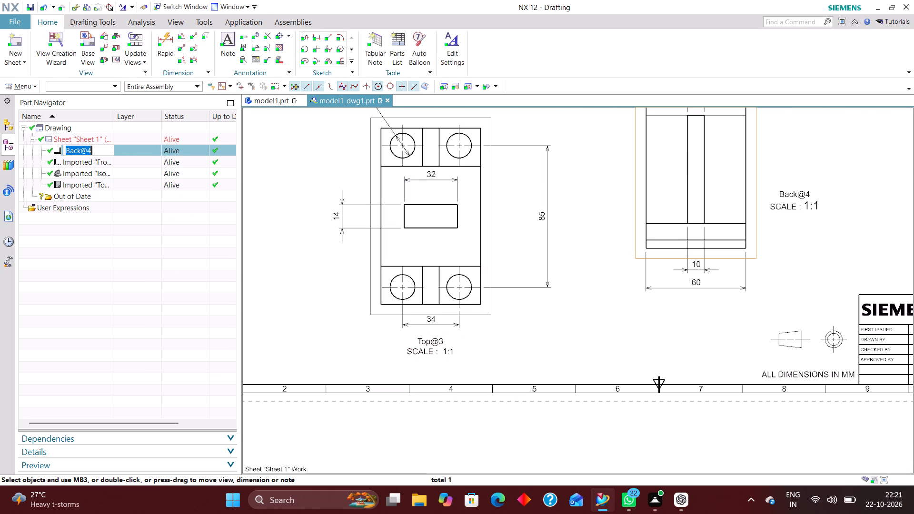
key("BackSpace")
type("Side")
key("BackSpace")
key("BackSpace")
key("BackSpace")
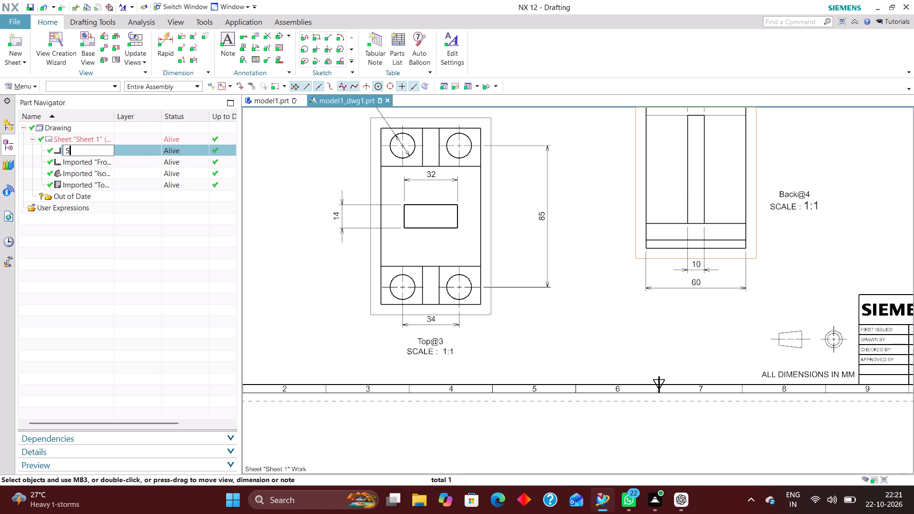
type("IDE VIEW")
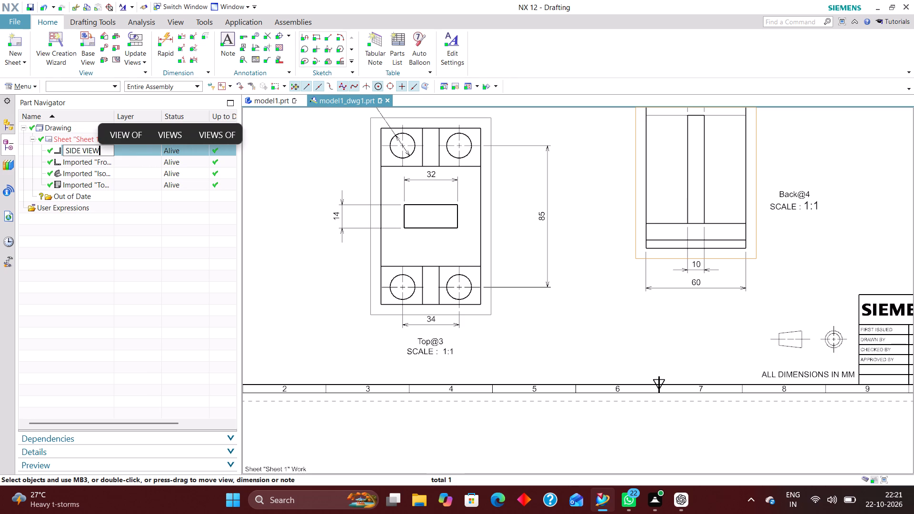
key("Return")
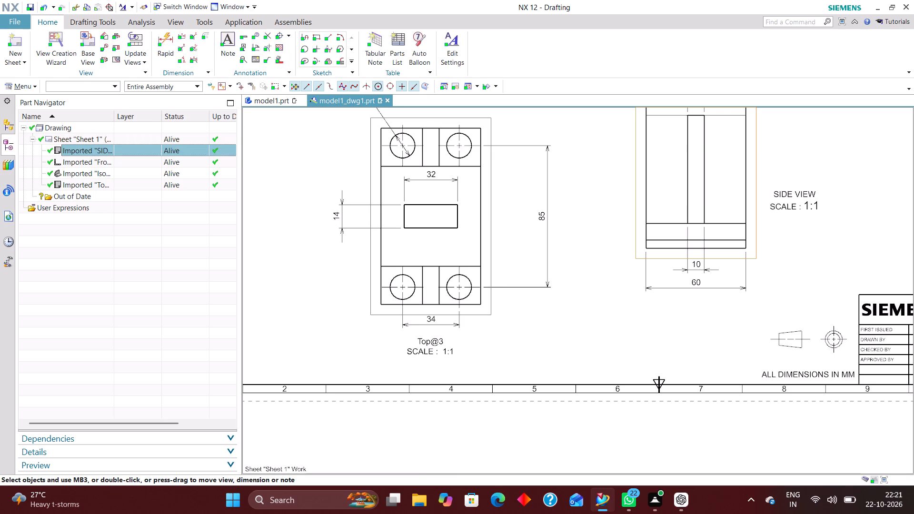
Rename the front view as FRONT VIEW.
left_click(122, 162)
right_click(122, 162)
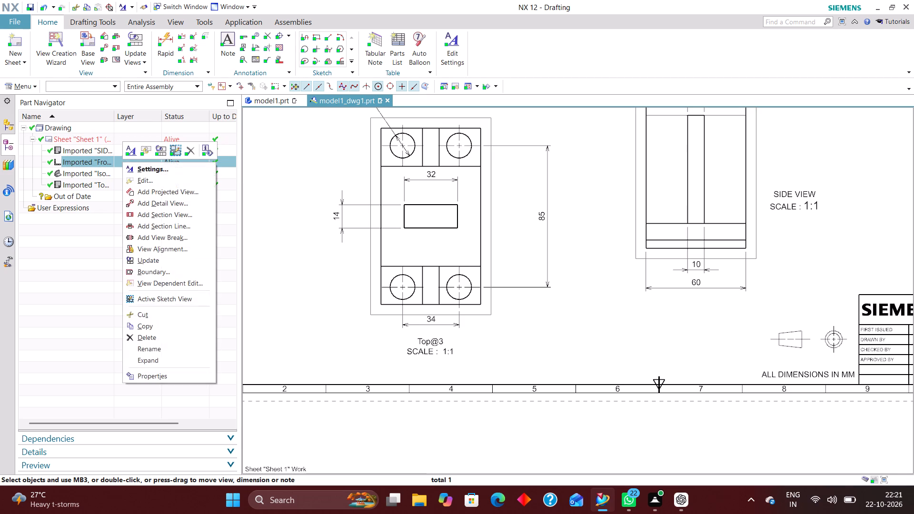
left_click(161, 346)
key("BackSpace")
type("FRONT VUEW")
key("Left")
key("Left")
key("Left")
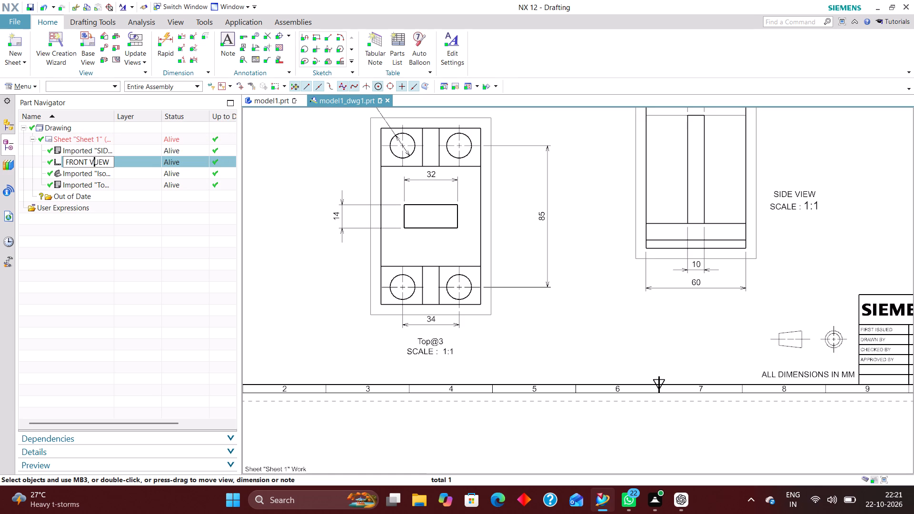
key("Right")
key("BackSpace")
key("i")
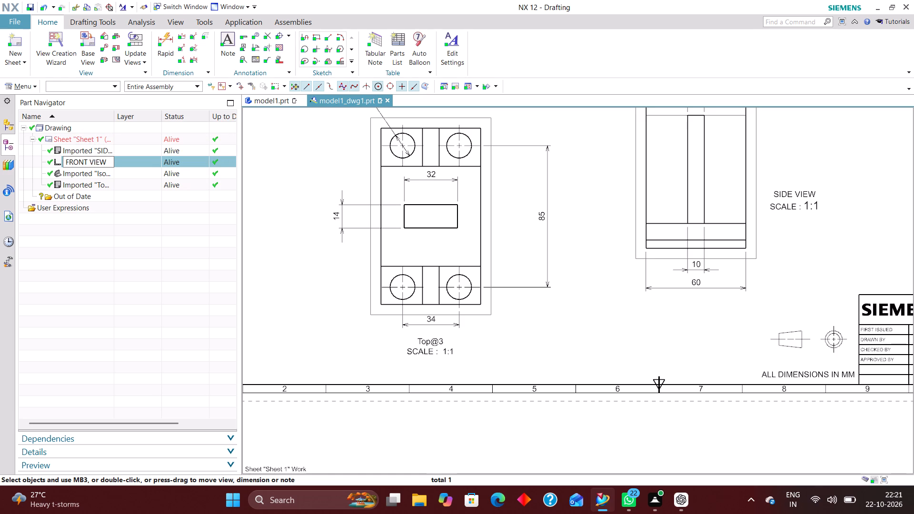
Rename the isometric view as ISOMETRIC VIEW.
left_click(123, 170)
right_click(123, 171)
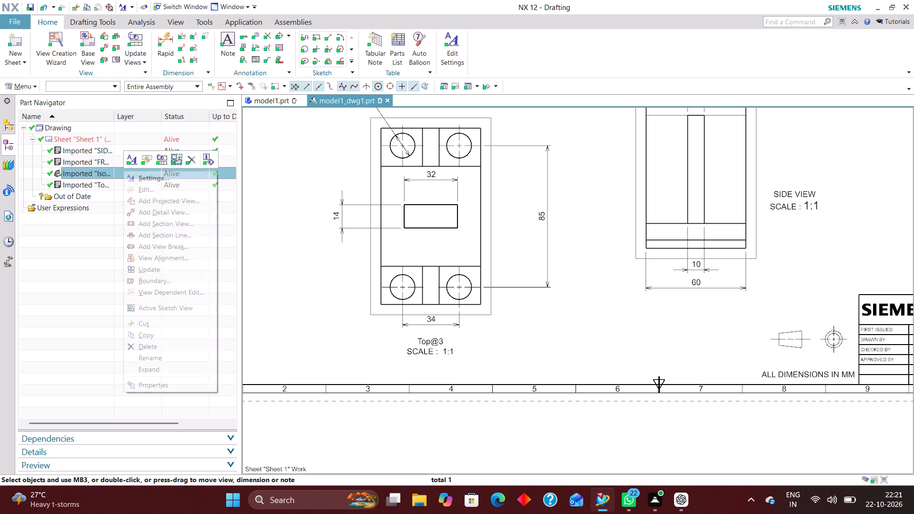
left_click(175, 355)
key("BackSpace")
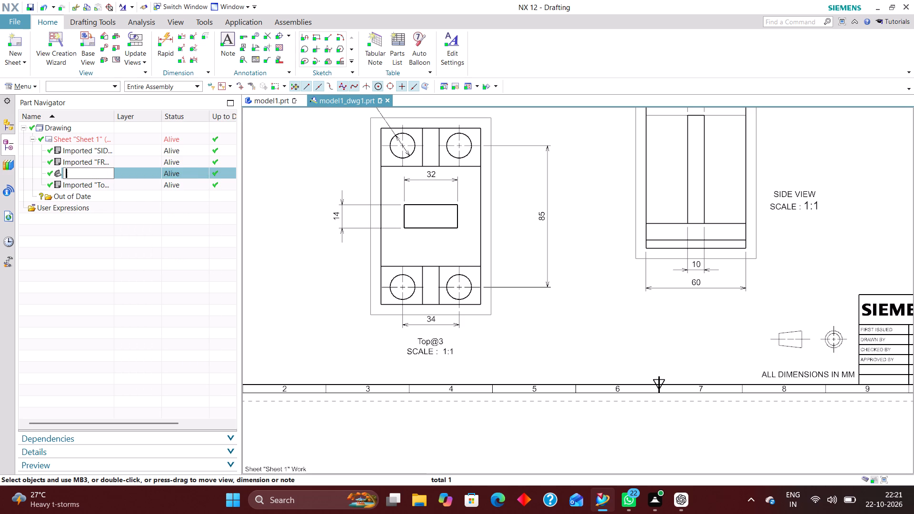
type("ISOMETRIC VIEW")
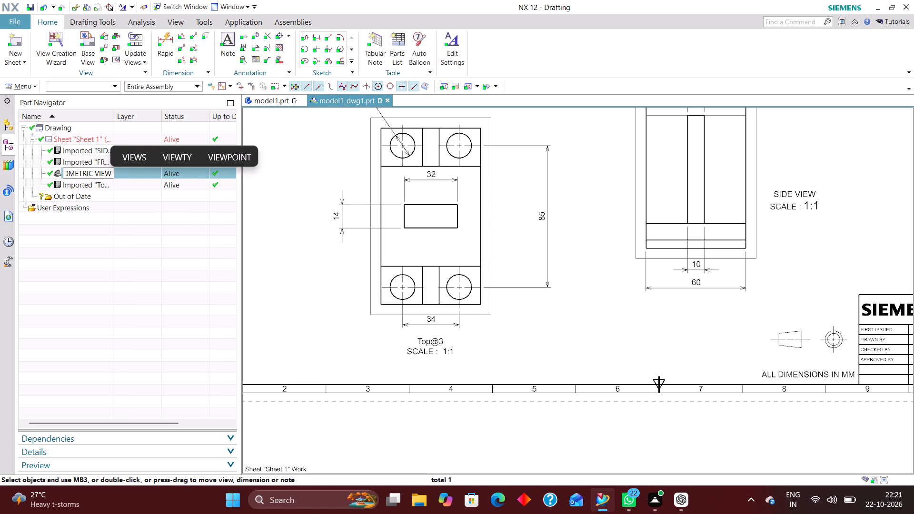
key("Return")
Rename the top view as TOP VIEW.
left_click(133, 181)
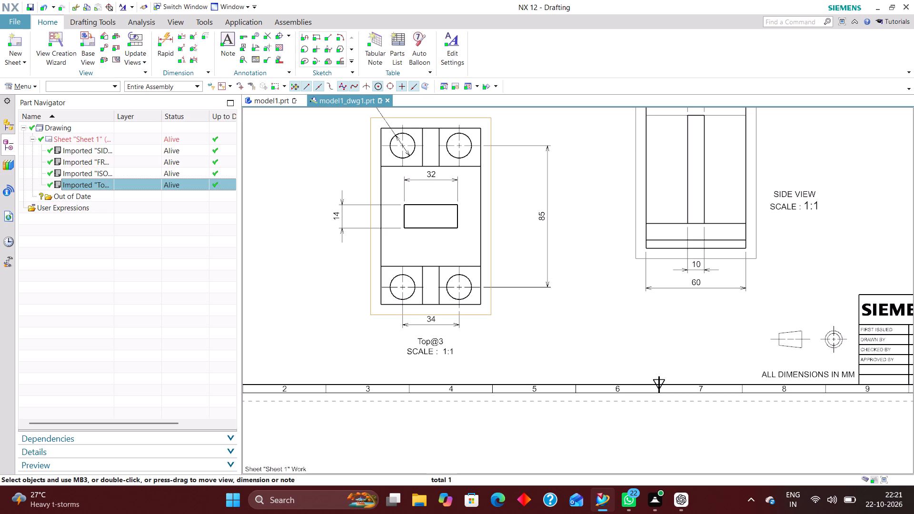
right_click(133, 206)
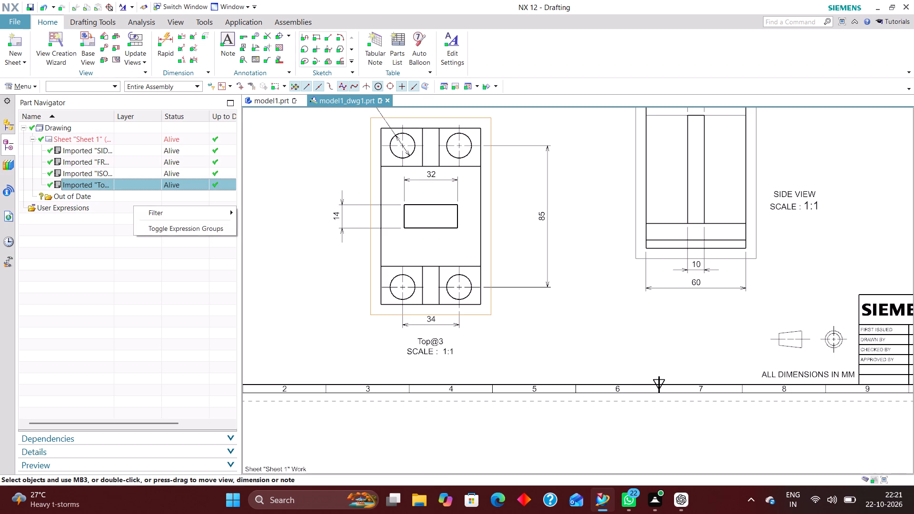
left_click(134, 181)
right_click(134, 181)
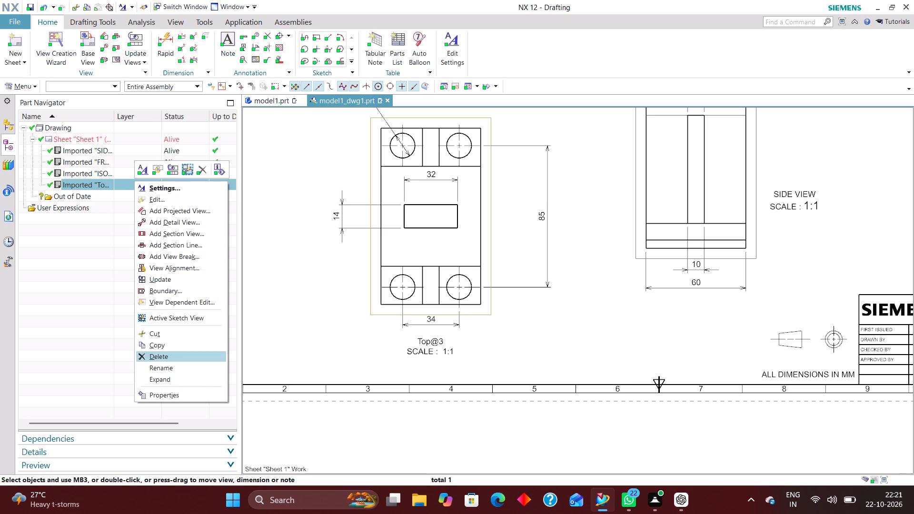
left_click(175, 364)
key("BackSpace")
type("TOP")
key("space")
type("VIEW")
key("Return")
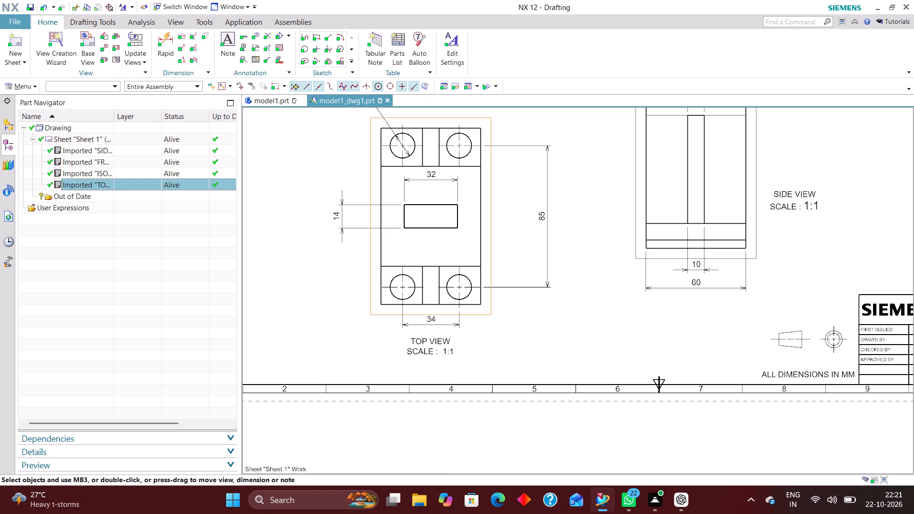
left_click(474, 354)
Set the text justification of the isometric view's name and scale label to Left.
scroll(400, 345, "down", 5)
scroll(442, 336, "up", 3)
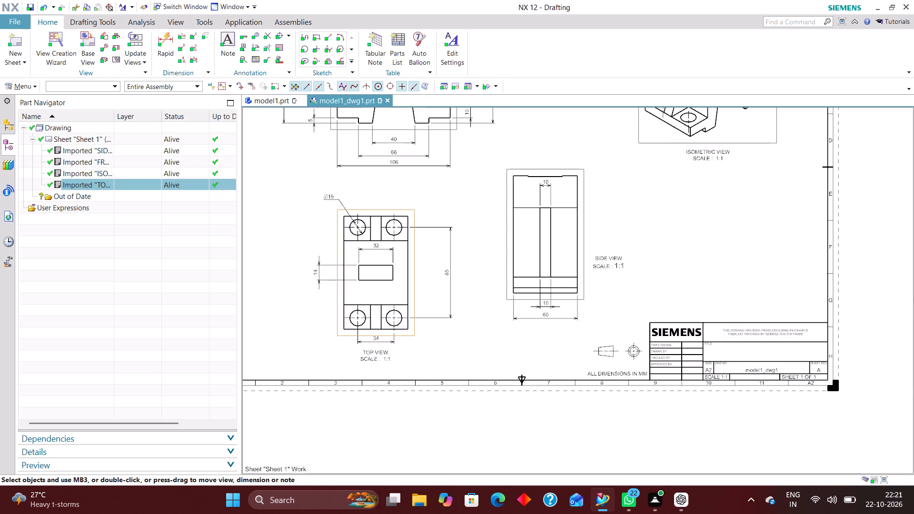
scroll(500, 411, "down", 1)
scroll(680, 205, "up", 3)
double_click(641, 210)
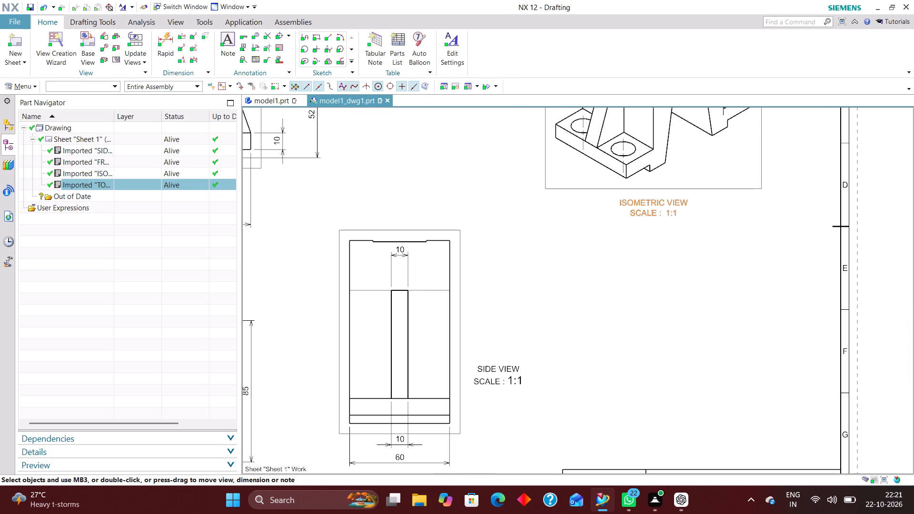
left_click(363, 109)
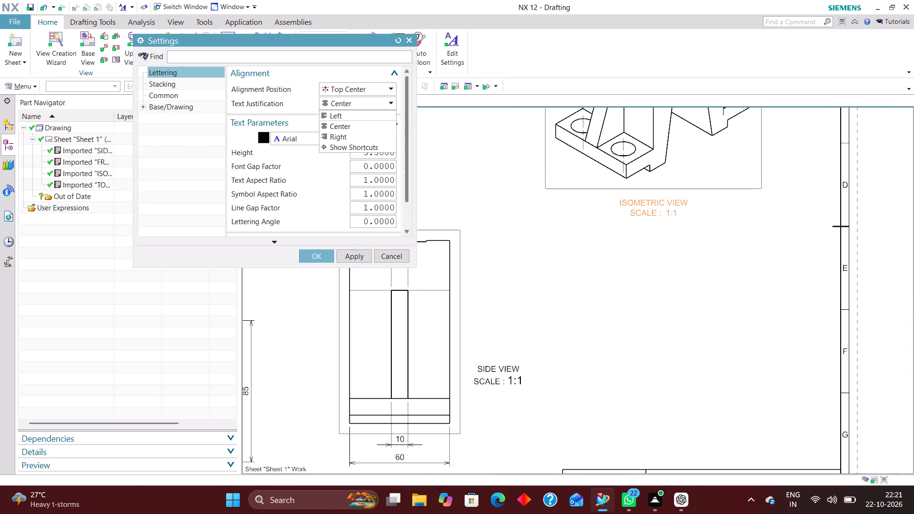
left_click(360, 115)
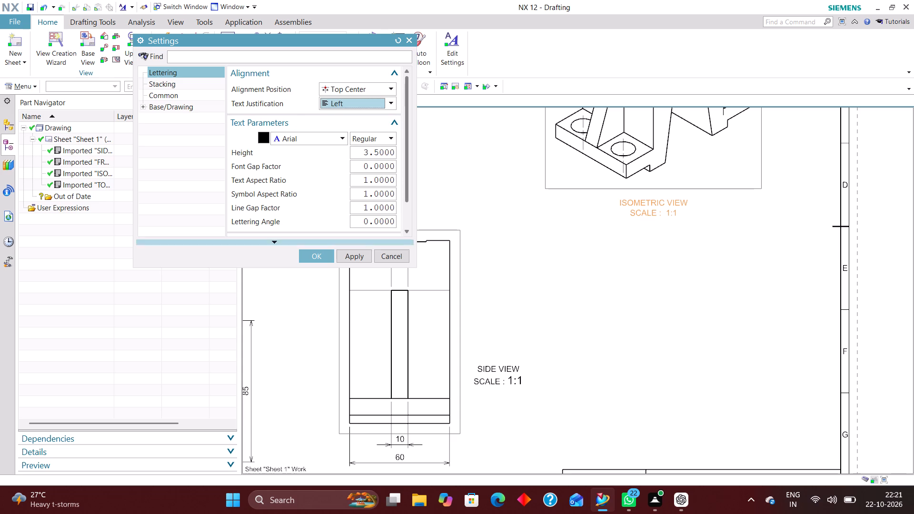
left_click(319, 255)
Set the text justification of the front view's name and scale label to Left.
scroll(537, 233, "down", 4)
scroll(418, 230, "up", 4)
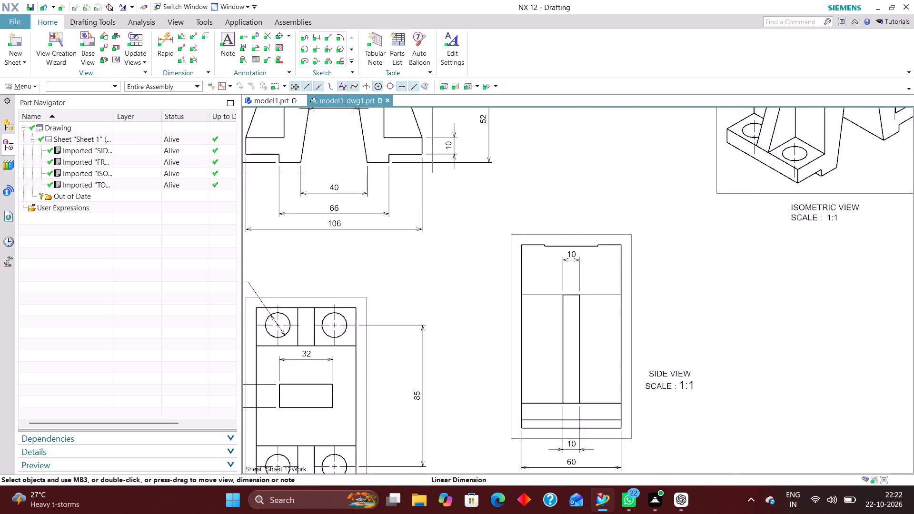
scroll(450, 215, "down", 4)
scroll(453, 148, "up", 3)
double_click(459, 140)
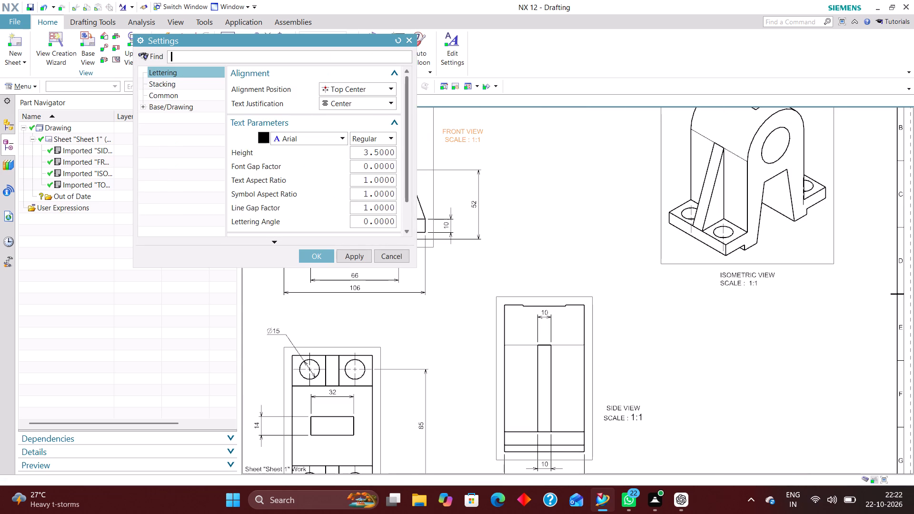
left_click(355, 102)
left_click(350, 114)
left_click(321, 255)
Set the text justification of the side view's name and scale label to Left.
scroll(450, 187, "down", 1)
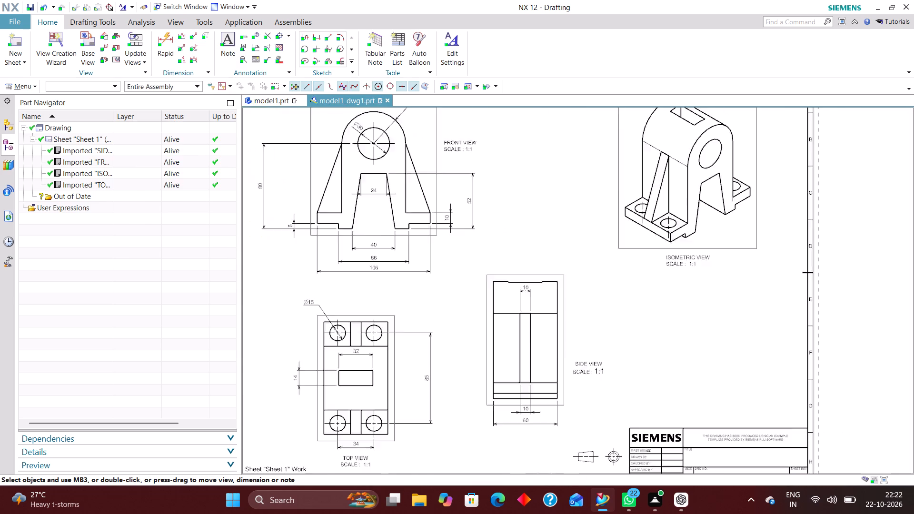
scroll(450, 187, "down", 2)
scroll(522, 323, "up", 3)
double_click(543, 287)
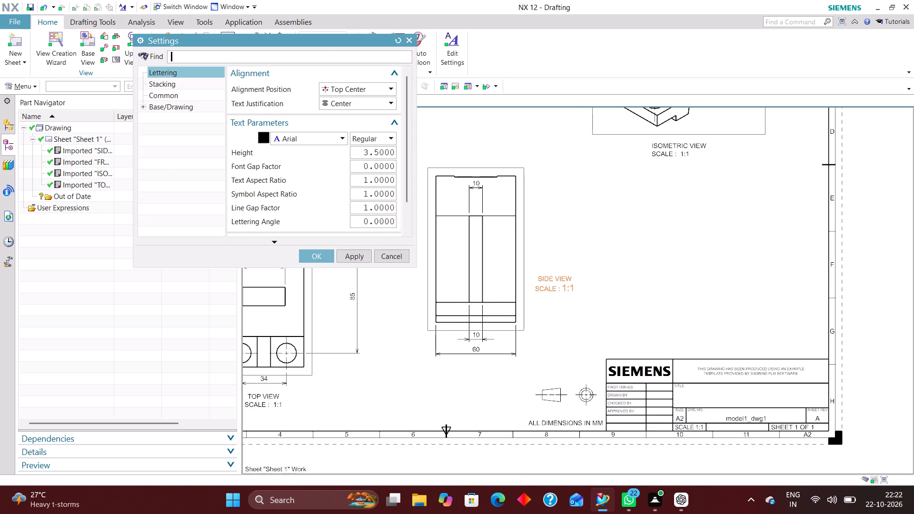
left_click(371, 105)
left_click(363, 116)
left_click(312, 257)
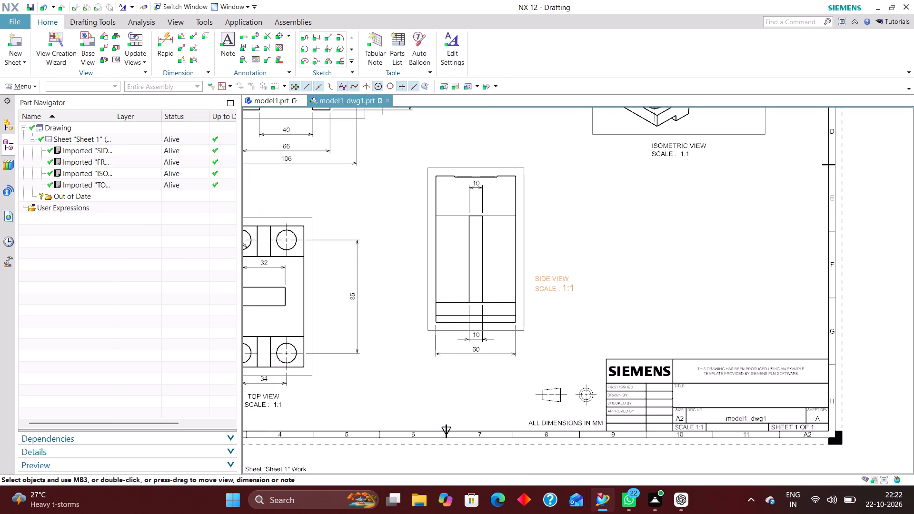
Set the text justification of the top view's name and scale label to Left.
scroll(549, 257, "down", 3)
scroll(406, 331, "up", 4)
double_click(400, 326)
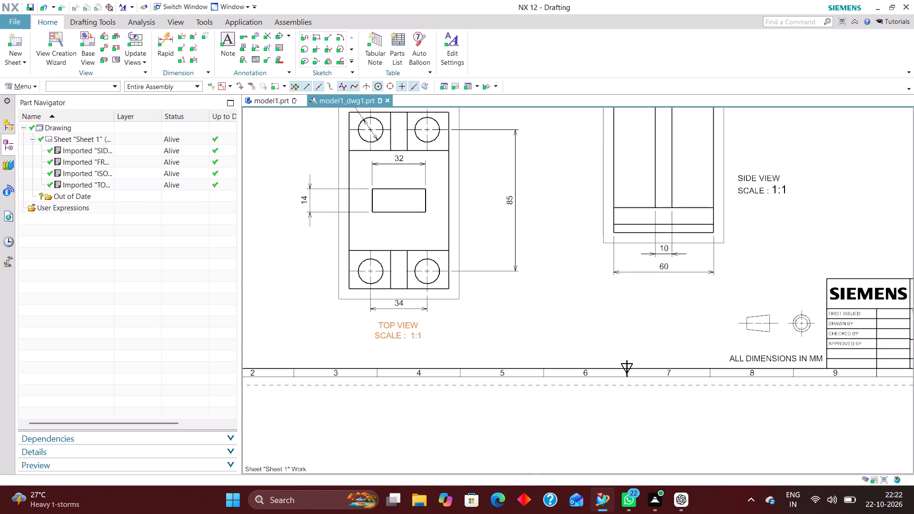
left_click(368, 103)
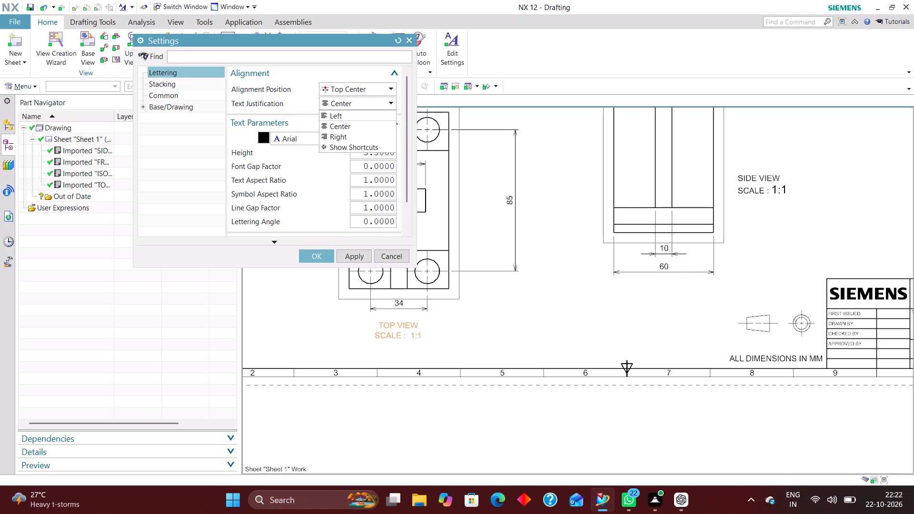
left_click(359, 118)
left_click(313, 255)
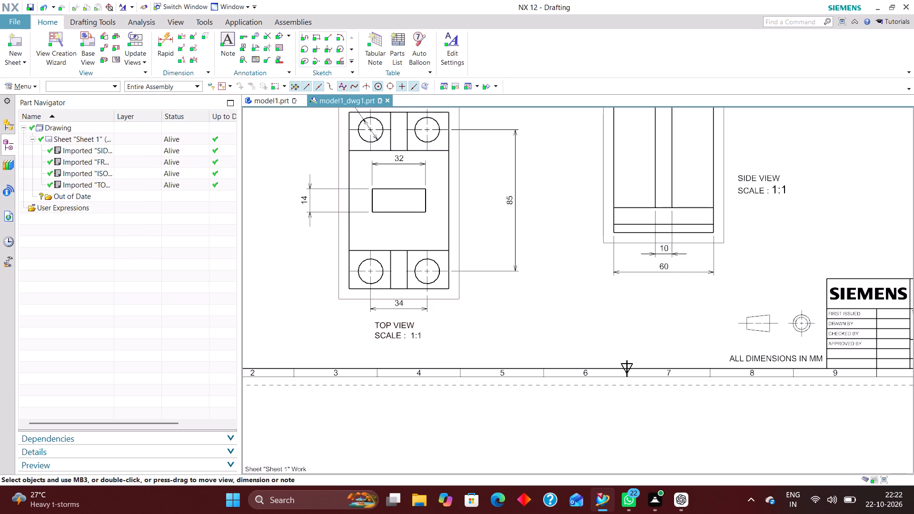
Examine the whole sheet and the side view area for the layout of views, dimensions and labels.
scroll(397, 308, "down", 4)
scroll(398, 328, "up", 3)
scroll(398, 328, "down", 3)
scroll(448, 252, "down", 2)
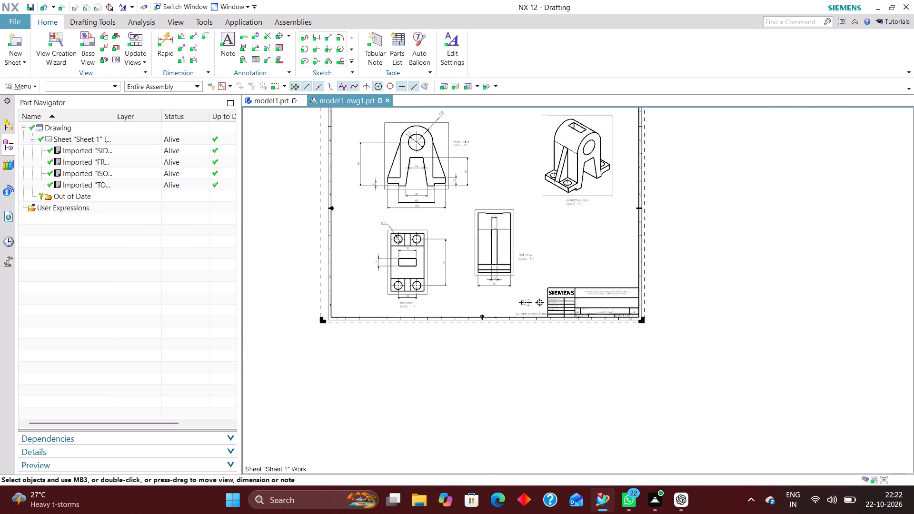
scroll(462, 218, "up", 3)
right_click_drag(517, 159, 426, 227)
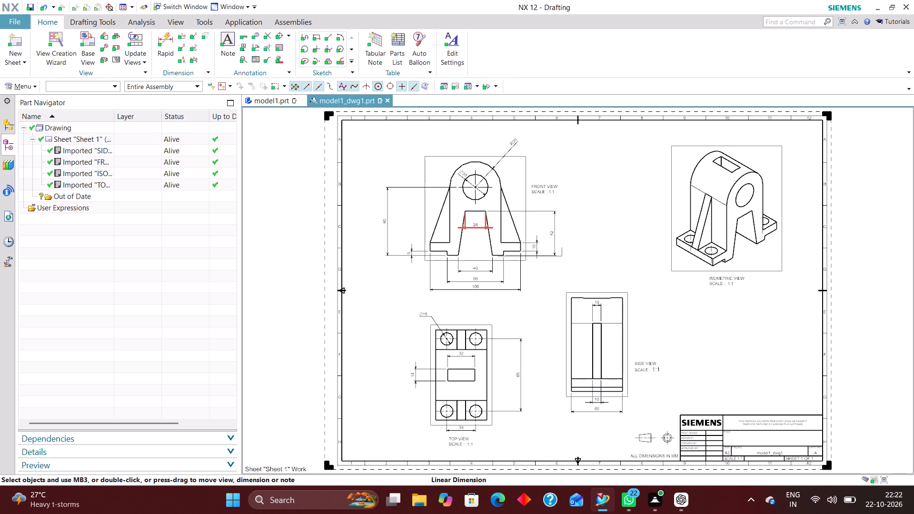
scroll(675, 459, "up", 5)
scroll(626, 400, "down", 3)
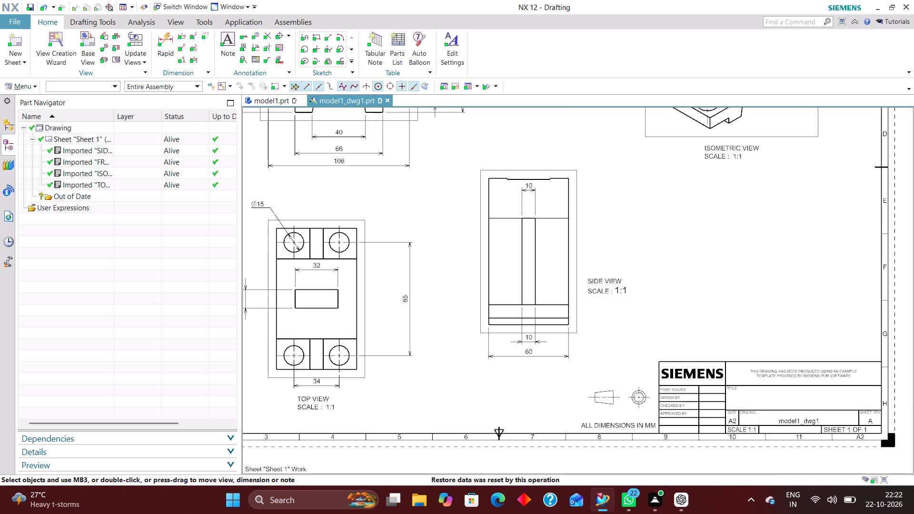
scroll(661, 407, "up", 3)
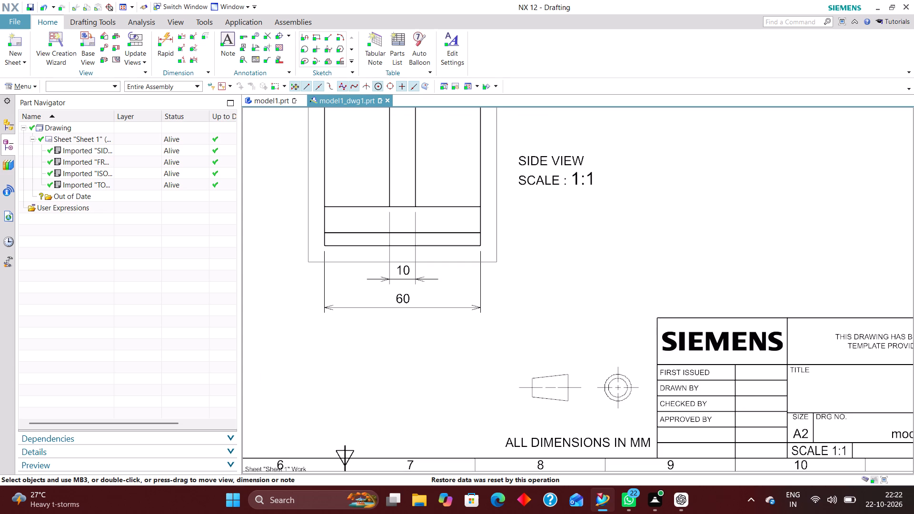
scroll(648, 351, "down", 3)
scroll(632, 281, "down", 2)
scroll(633, 267, "up", 1)
right_click_drag(650, 247, 596, 294)
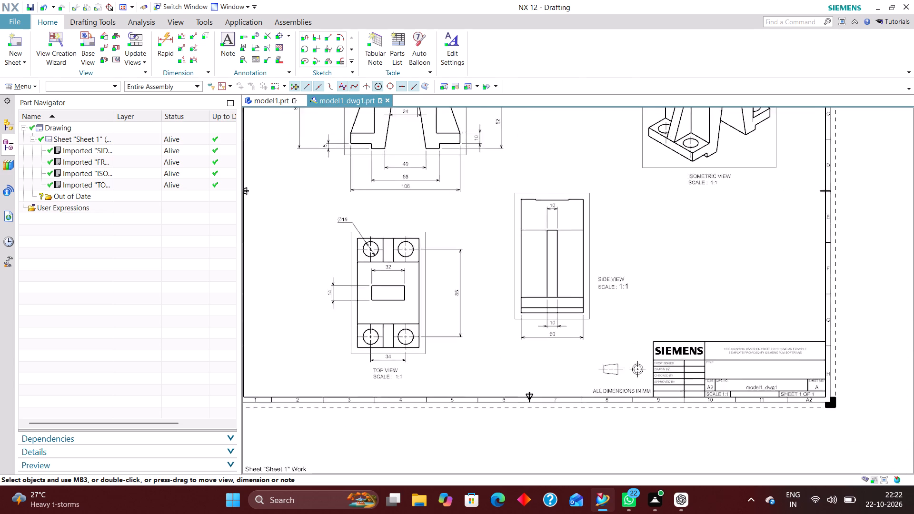
Turn off the view border display in the View Workflow settings of the Drafting Preferences.
key("ctrl+j")
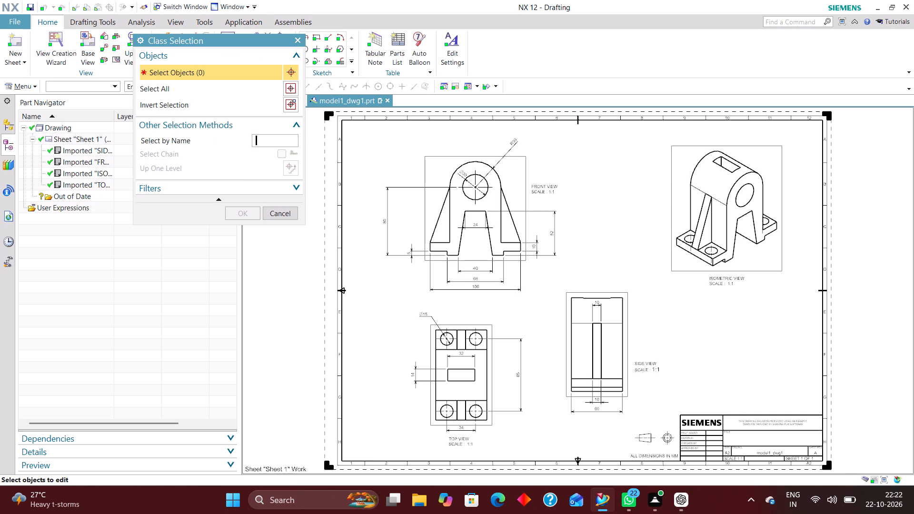
left_click(298, 40)
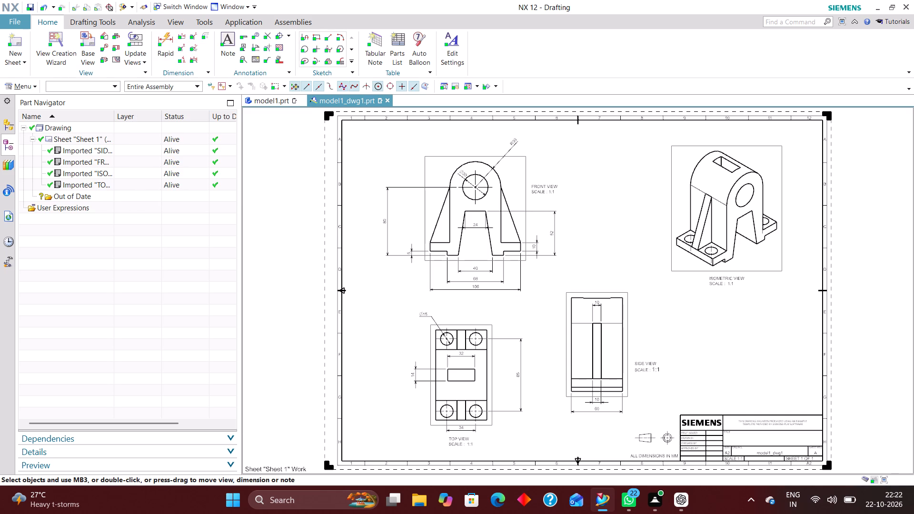
left_click(33, 85)
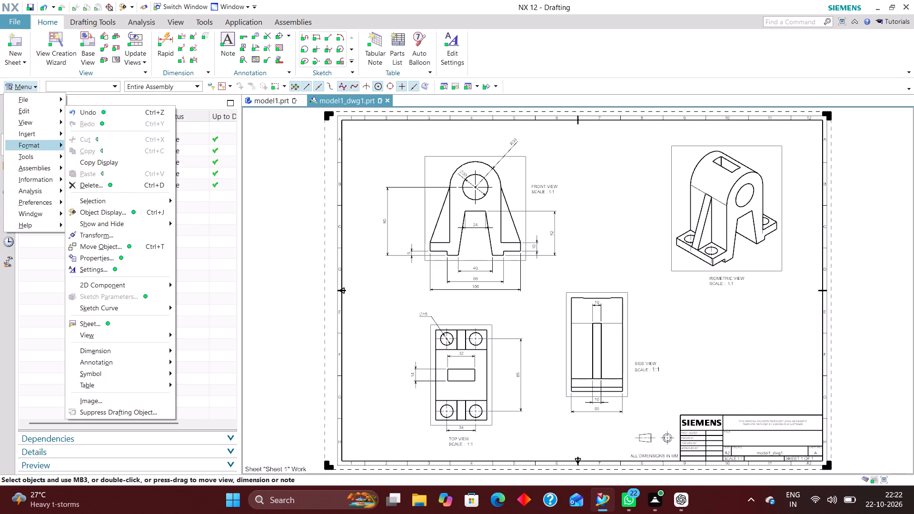
left_click(53, 202)
left_click(107, 234)
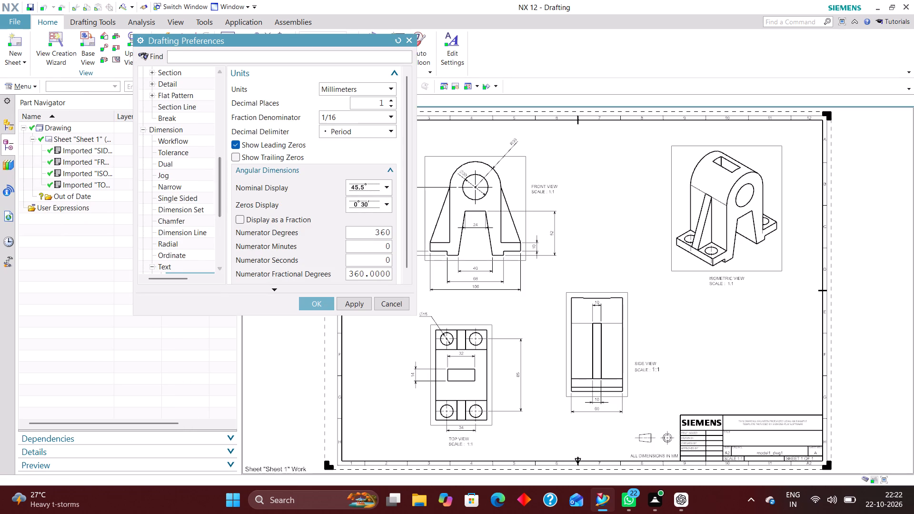
scroll(159, 178, "down", 15)
scroll(174, 204, "up", 2)
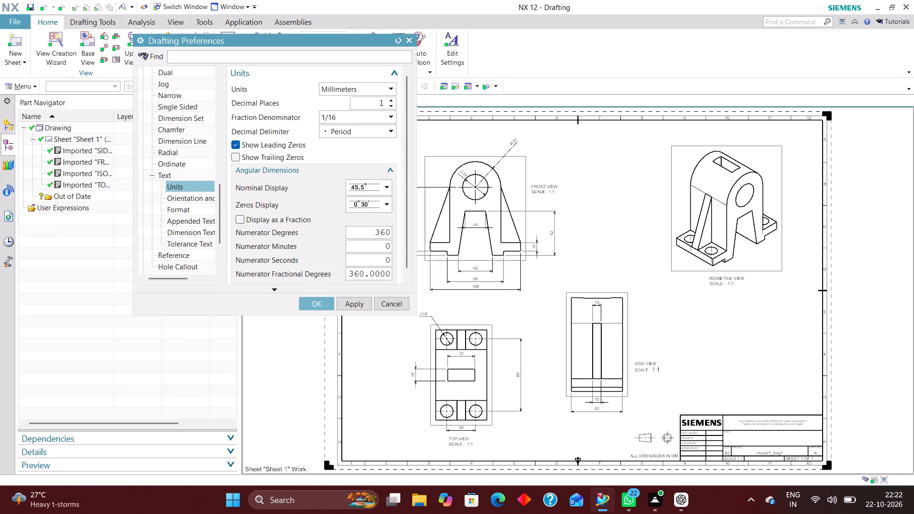
scroll(169, 159, "up", 8)
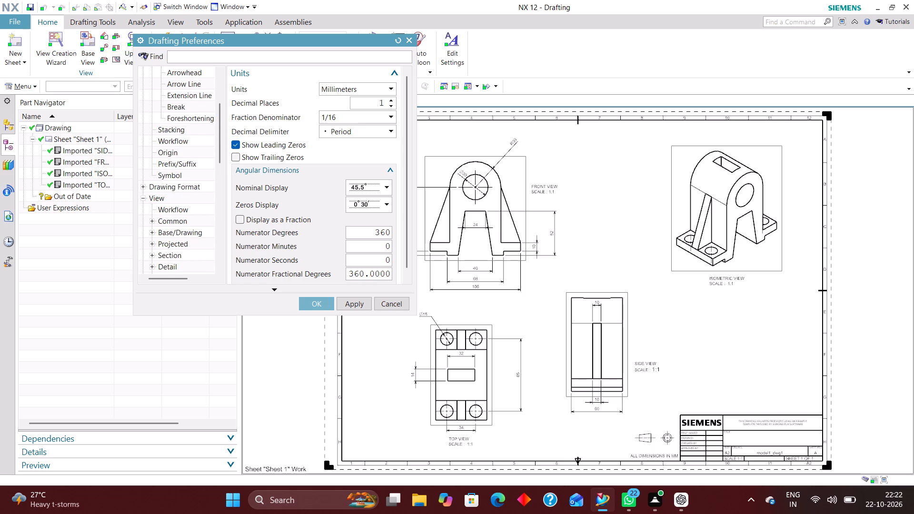
left_click(177, 207)
left_click(267, 89)
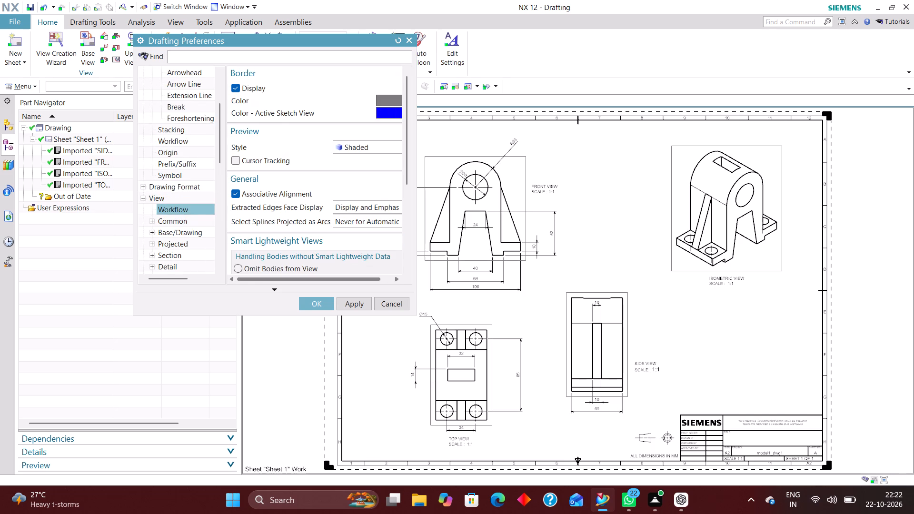
left_click(239, 88)
left_click(324, 305)
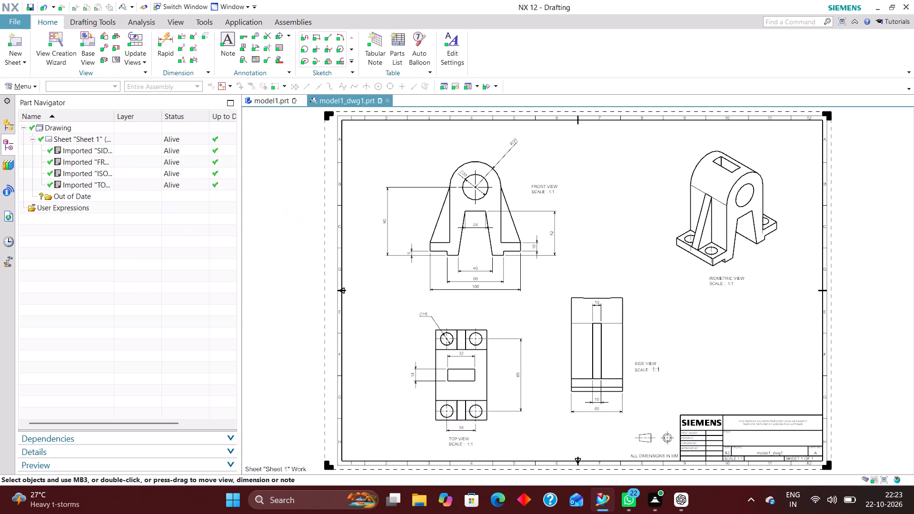
Move the side view's name and scale label down beside the lower corner of the view.
scroll(413, 261, "down", 1)
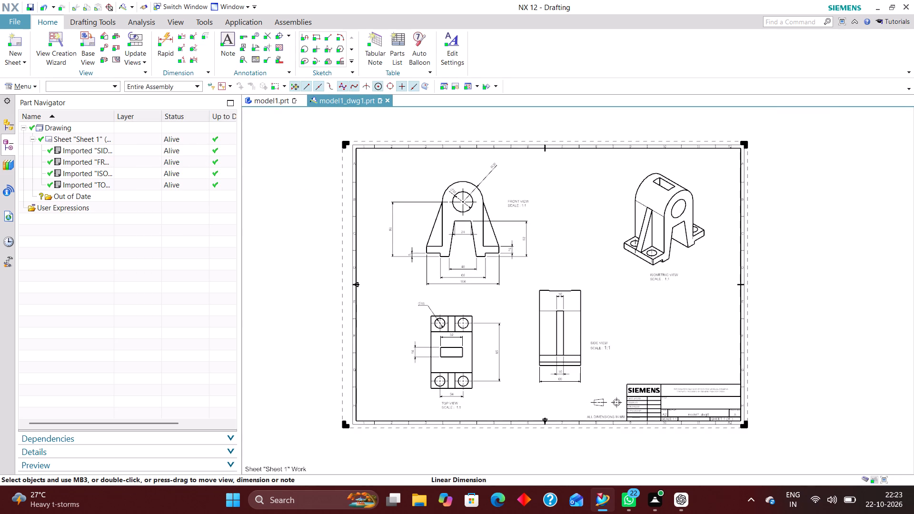
scroll(611, 311, "up", 1)
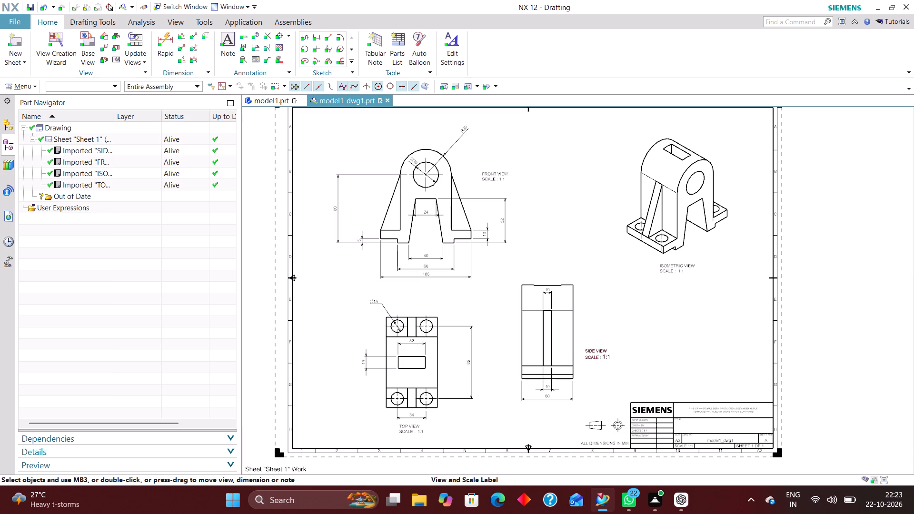
scroll(591, 374, "up", 5)
left_click_drag(618, 309, 598, 381)
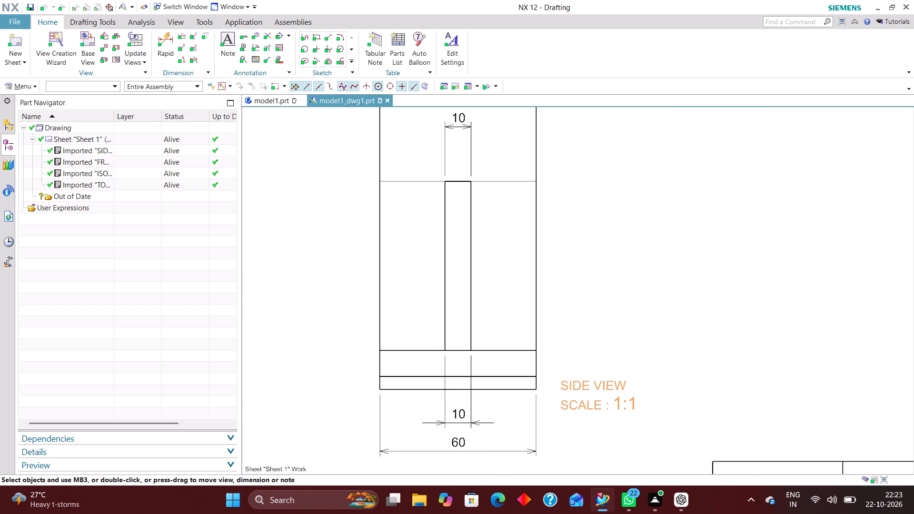
left_click_drag(598, 381, 591, 385)
Make layer 256 selectable in the Layer Settings.
scroll(593, 329, "down", 4)
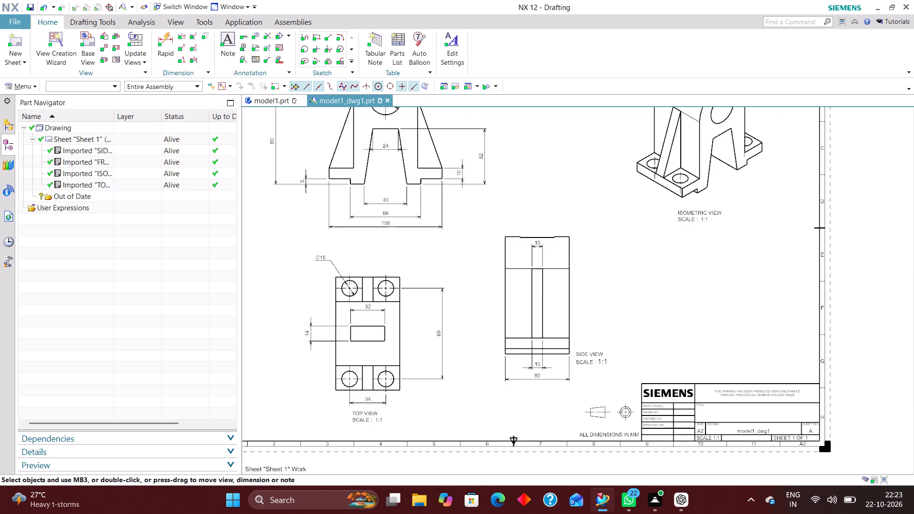
scroll(599, 377, "down", 2)
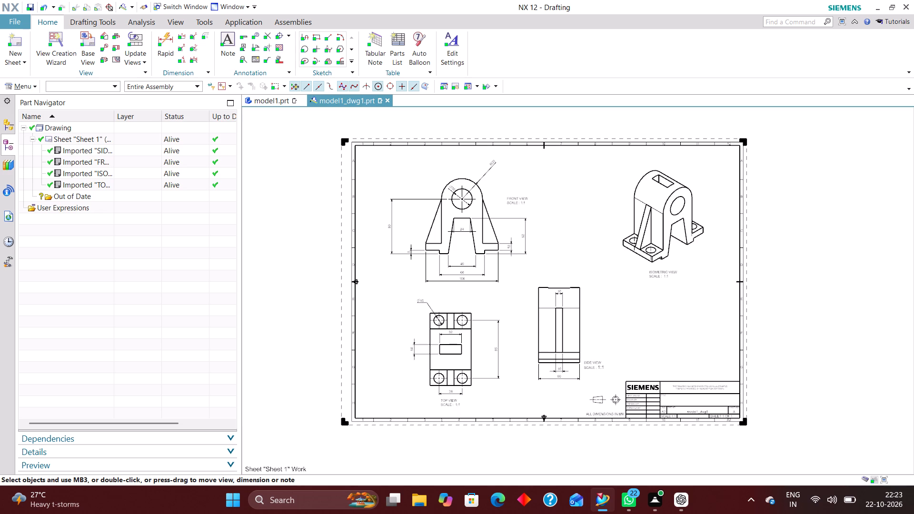
scroll(626, 408, "up", 5)
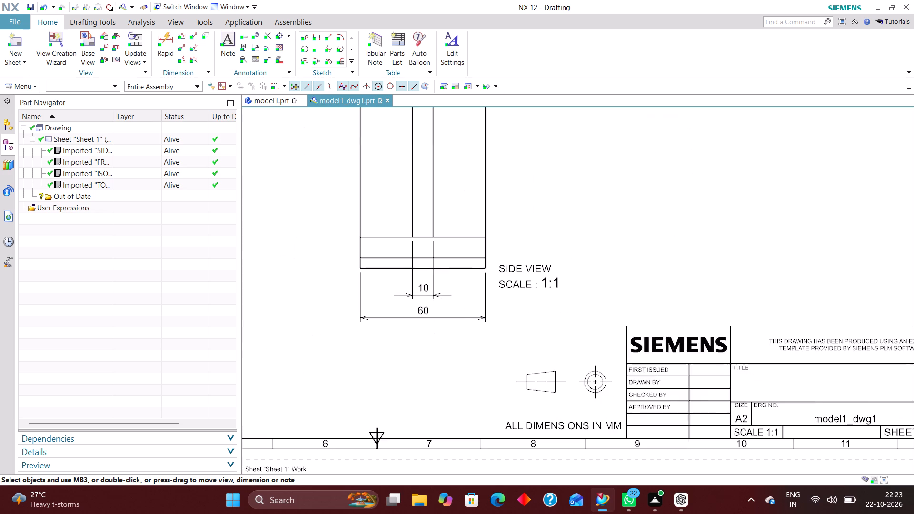
scroll(611, 306, "down", 4)
right_click_drag(608, 212, 571, 283)
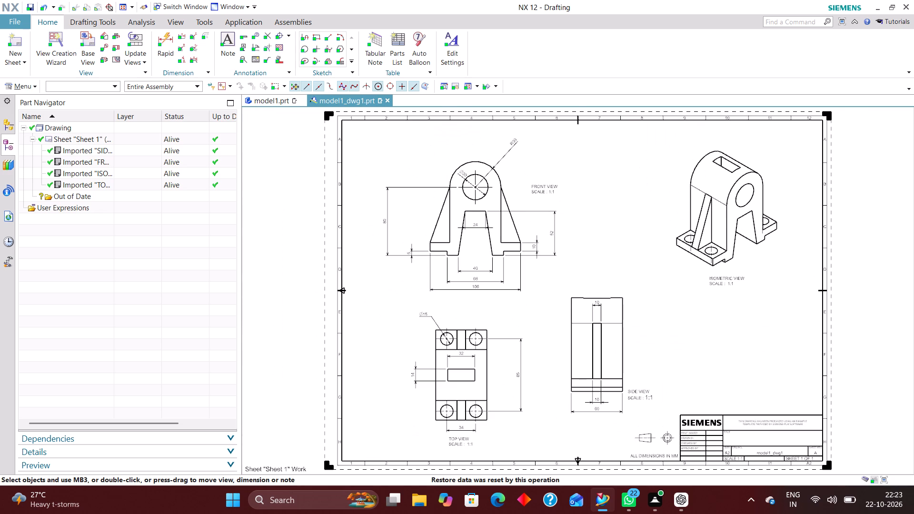
key("ctrl+j")
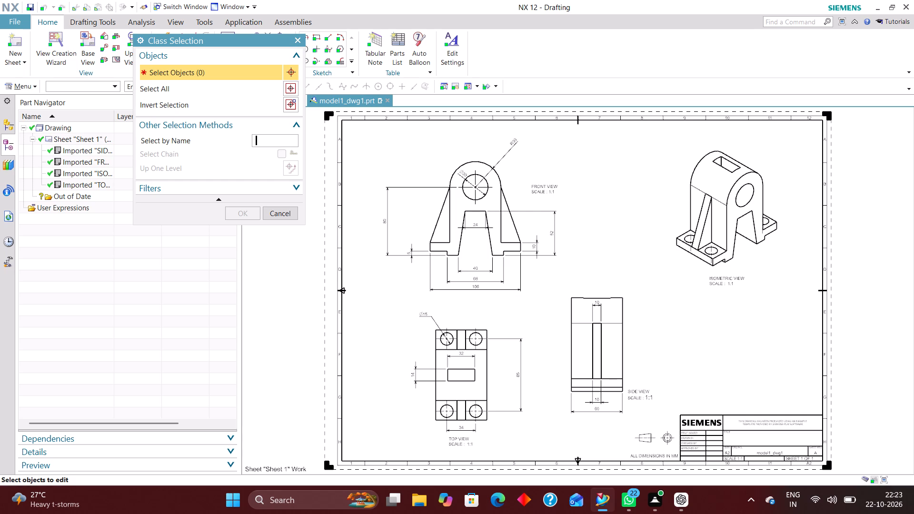
left_click(270, 219)
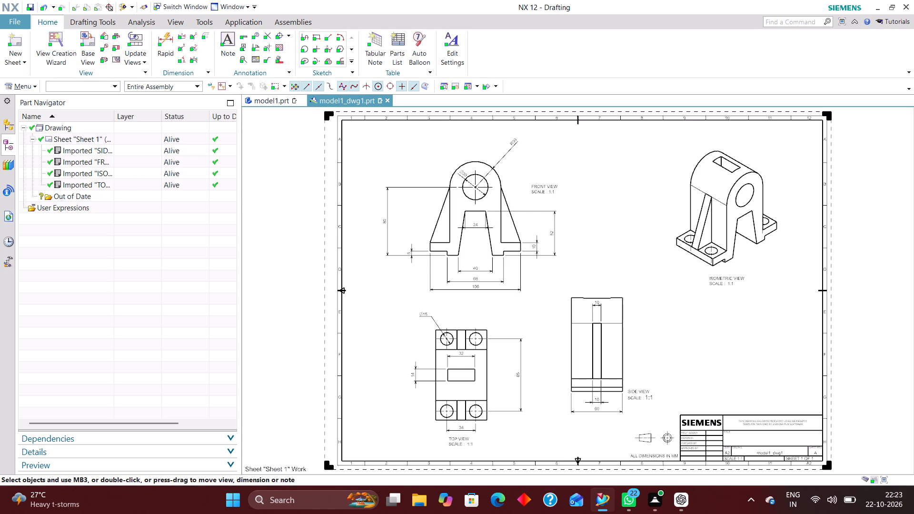
key("ctrl+l")
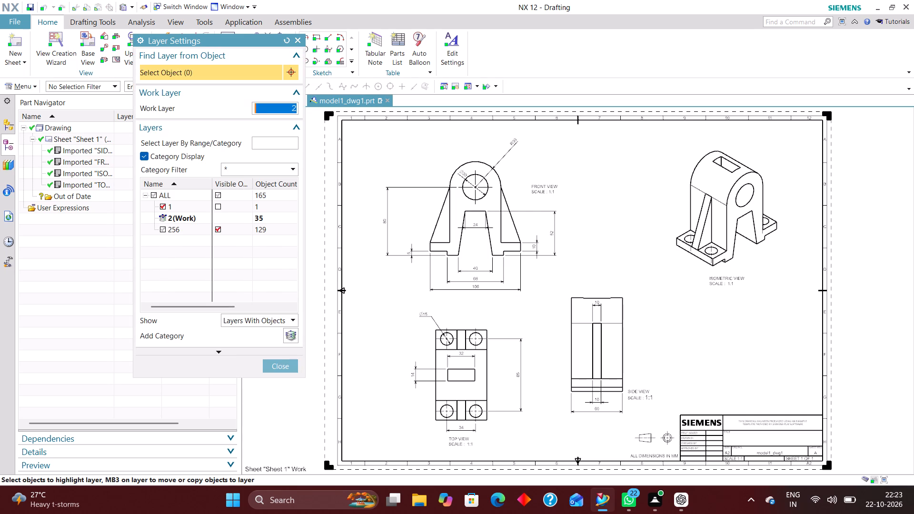
left_click(165, 228)
left_click(286, 367)
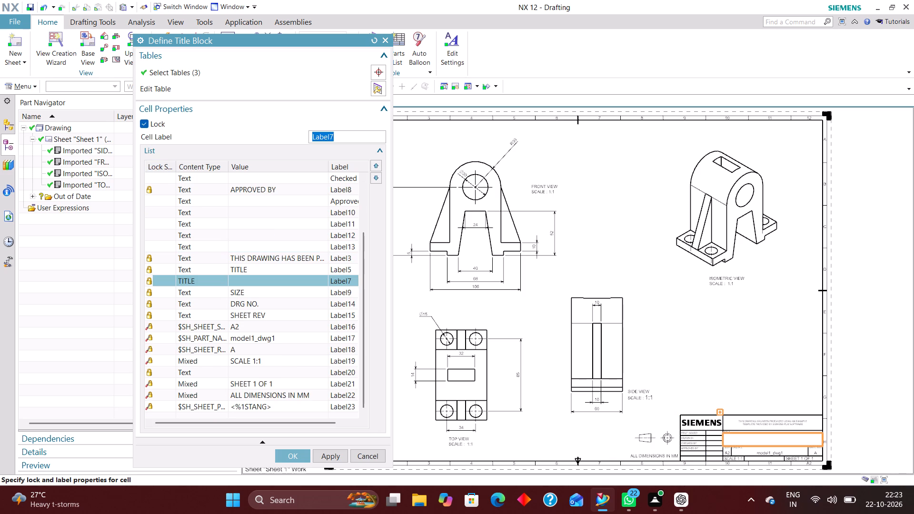
Unlock the empty title cell Label7 and the blank cell Label20 in the title block definition.
left_click(140, 119)
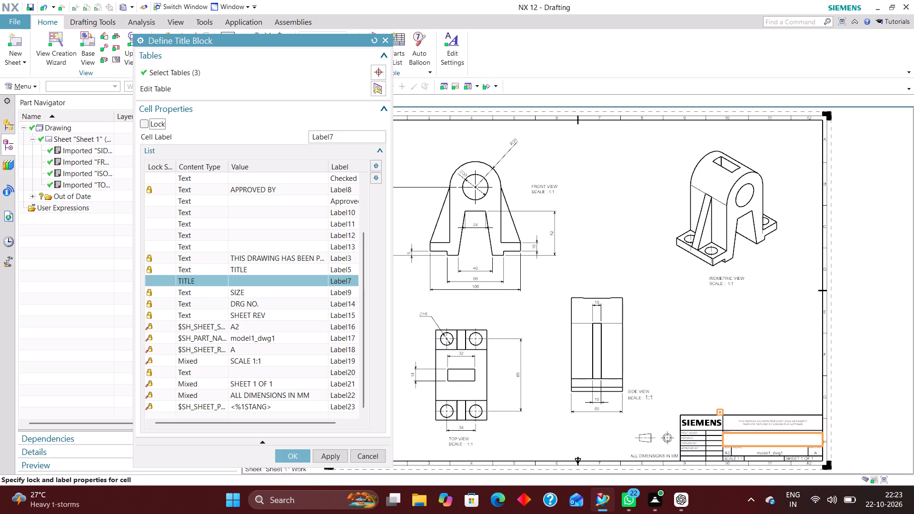
scroll(187, 316, "down", 1)
scroll(161, 348, "down", 3)
left_click(162, 372)
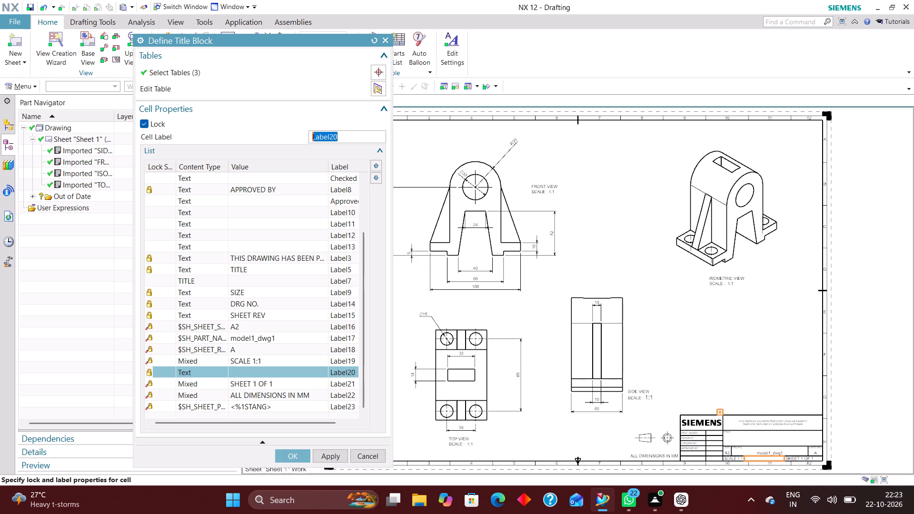
left_click(146, 117)
left_click(146, 125)
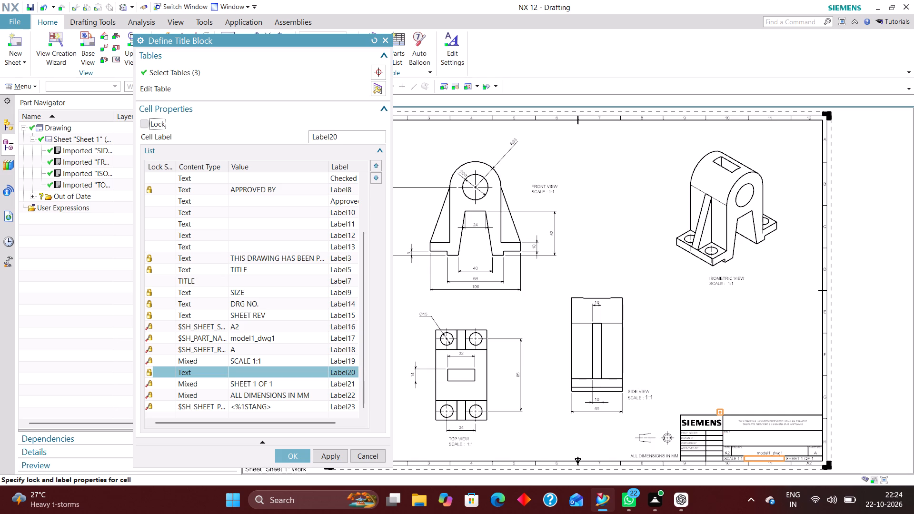
scroll(250, 335, "down", 4)
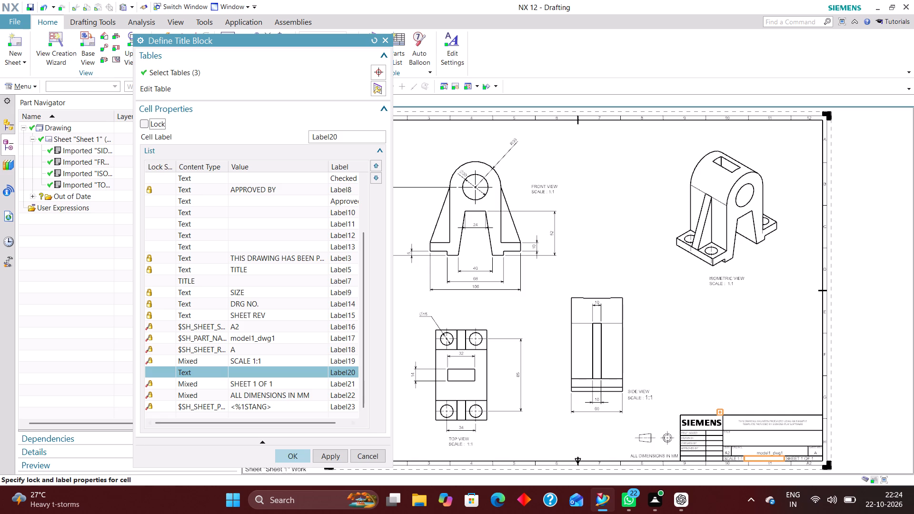
left_click(292, 453)
Populate the title block with First Issued 22-10-2026, the drafter's name, MATERIAL and STEEL in Label10 and Label11, and XXX for Checked, Approved, Label12 and Label13.
scroll(697, 426, "up", 2)
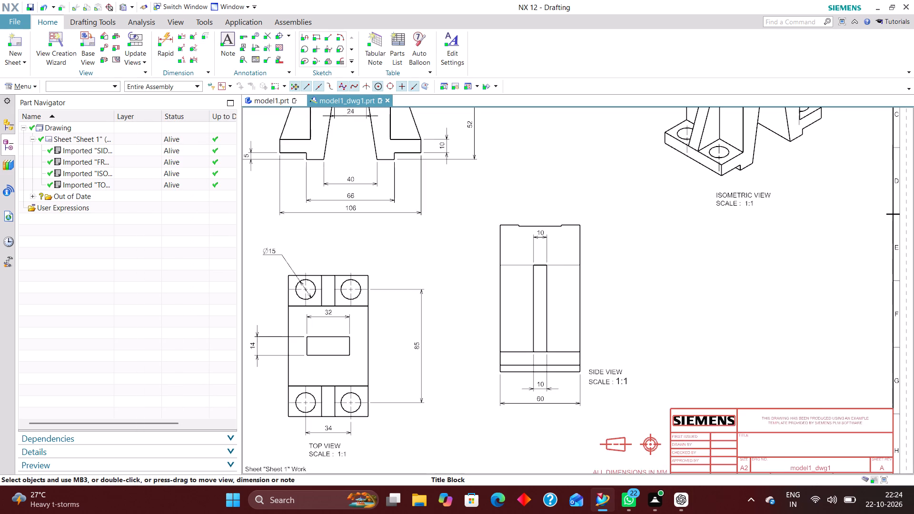
right_click(672, 437)
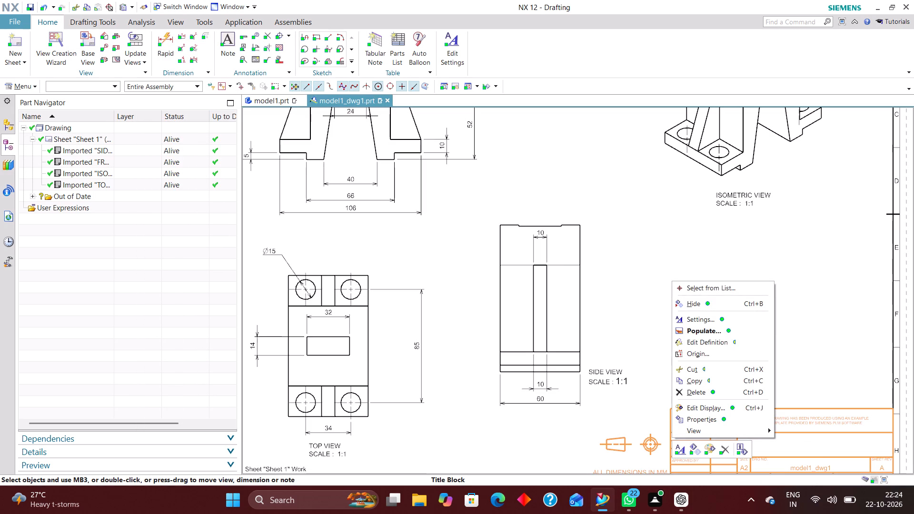
left_click(715, 331)
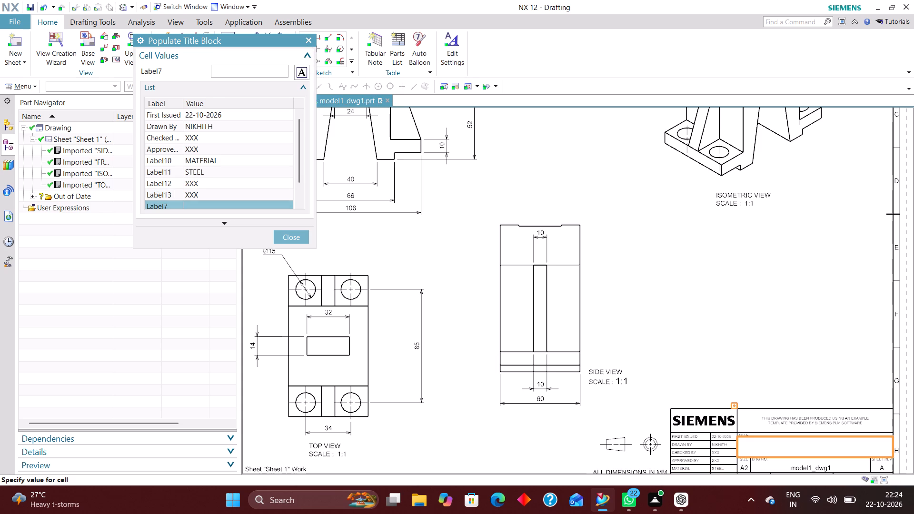
scroll(229, 152, "down", 3)
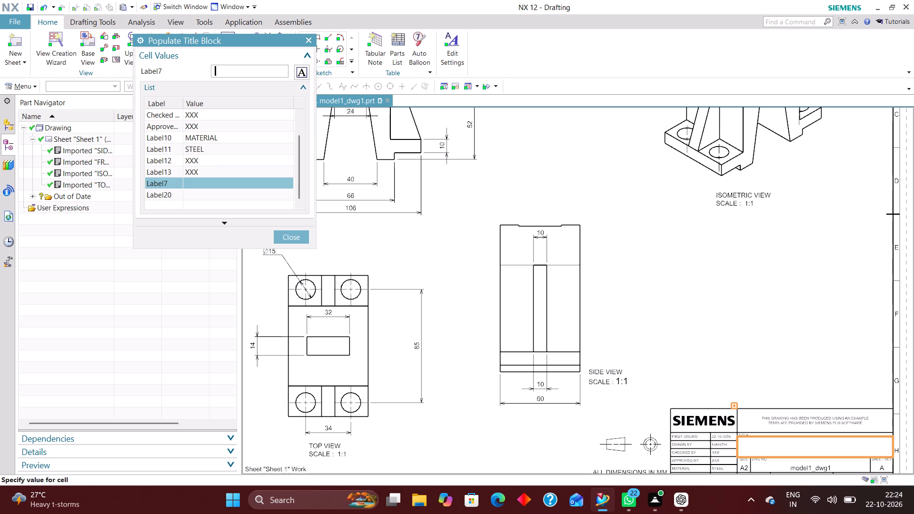
Switch to ChatGPT to look up the component name for the drawing title.
left_click(679, 501)
left_click(840, 12)
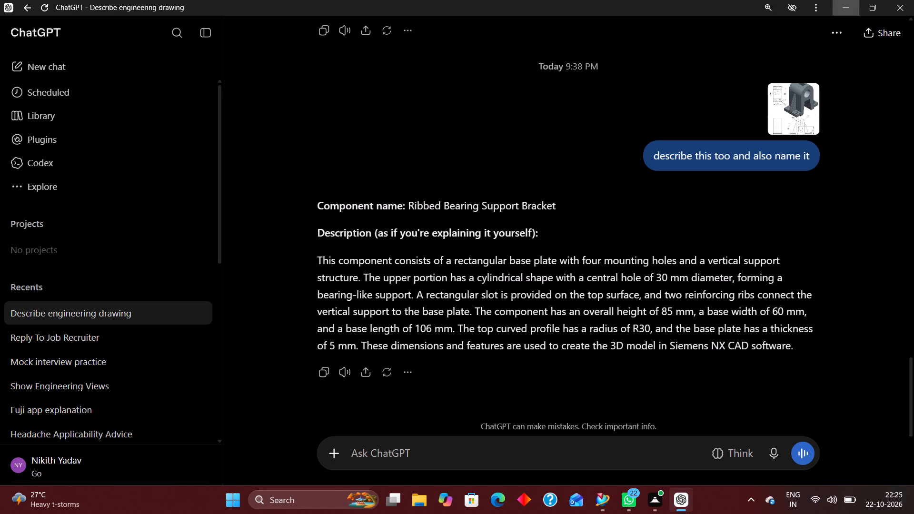
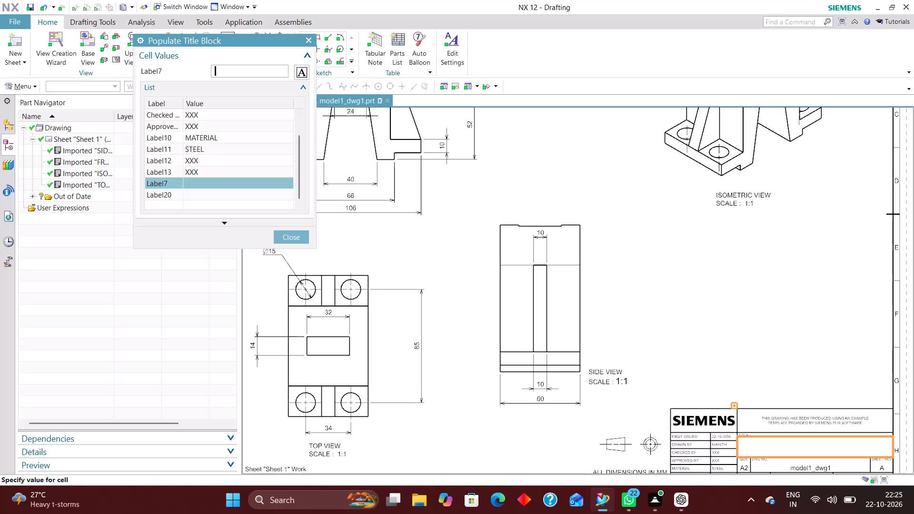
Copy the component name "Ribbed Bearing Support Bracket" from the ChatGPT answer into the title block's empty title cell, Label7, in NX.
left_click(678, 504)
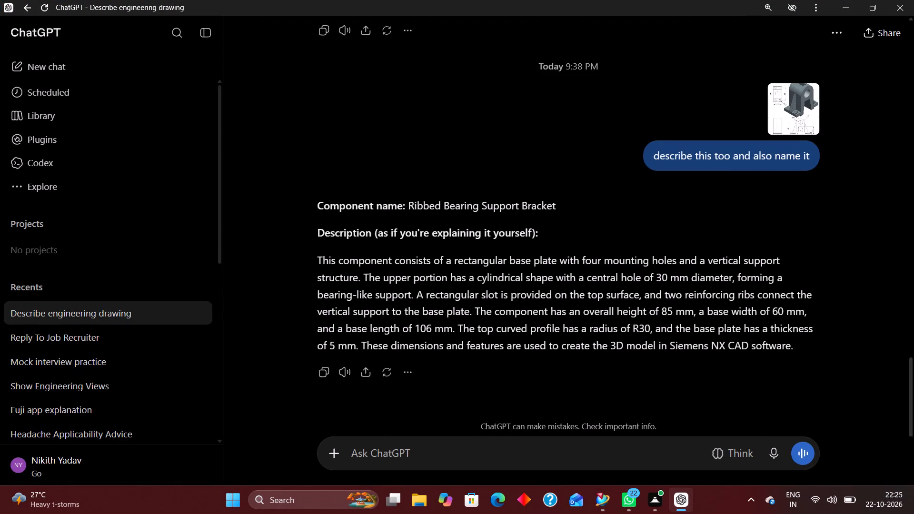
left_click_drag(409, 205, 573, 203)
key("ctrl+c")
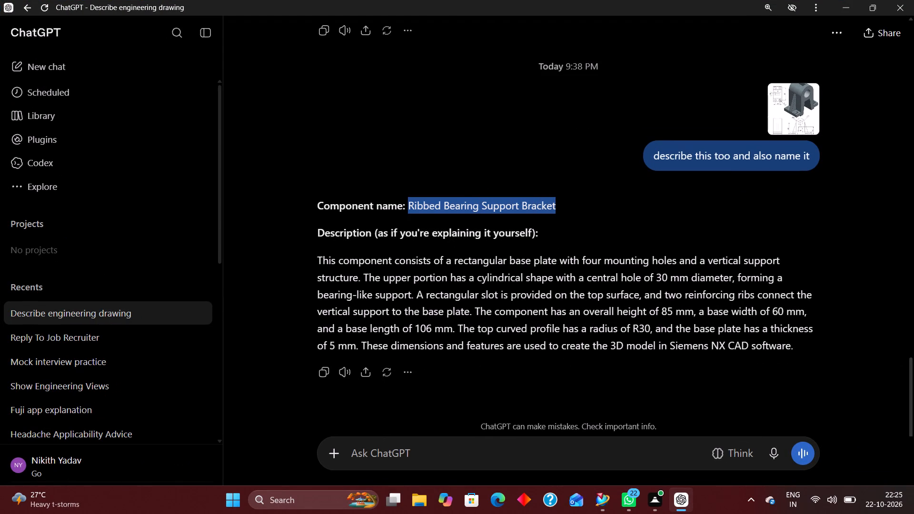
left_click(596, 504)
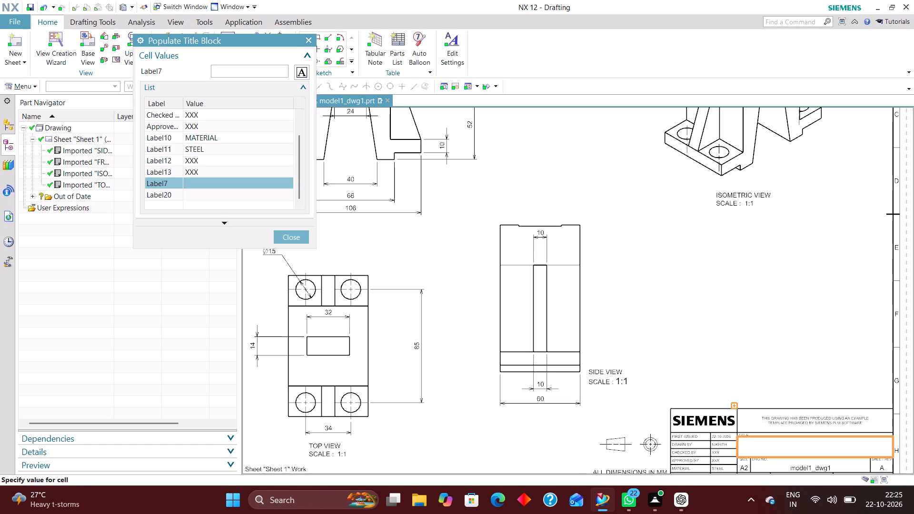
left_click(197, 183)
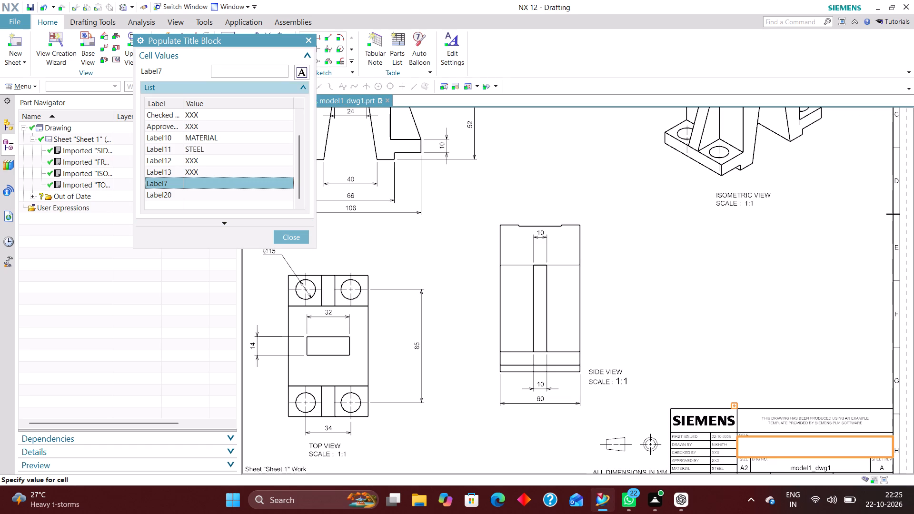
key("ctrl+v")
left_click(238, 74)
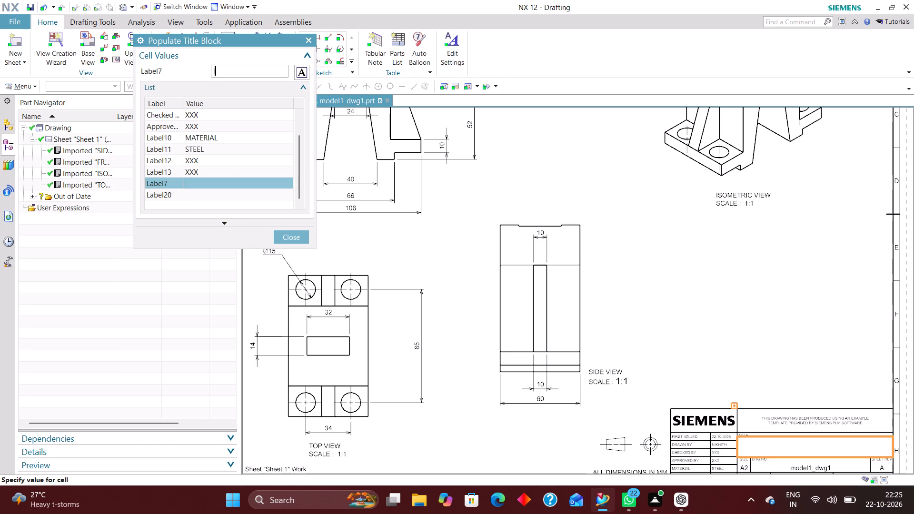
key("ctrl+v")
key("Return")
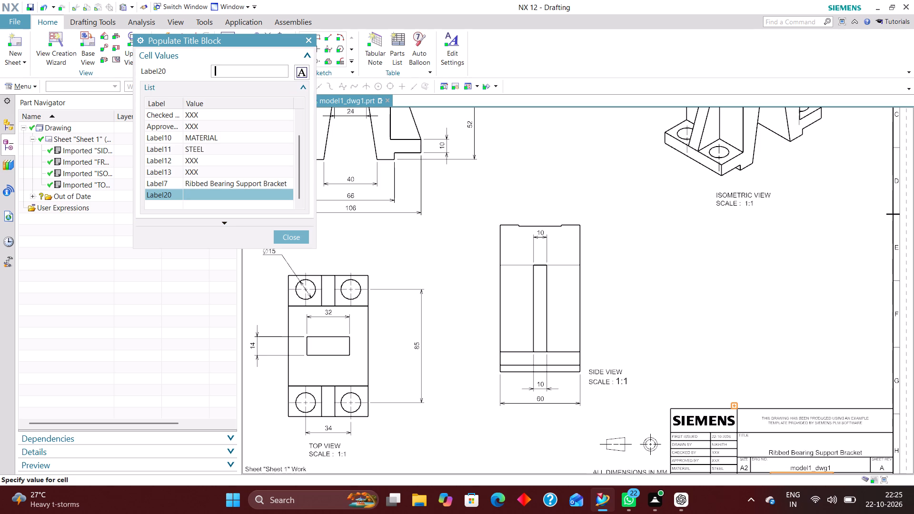
Replace the title block's Label7 value with "RIBBED BEARING SUPPORT BRACKET" in capitals.
left_click(282, 181)
scroll(266, 63, "up", 4)
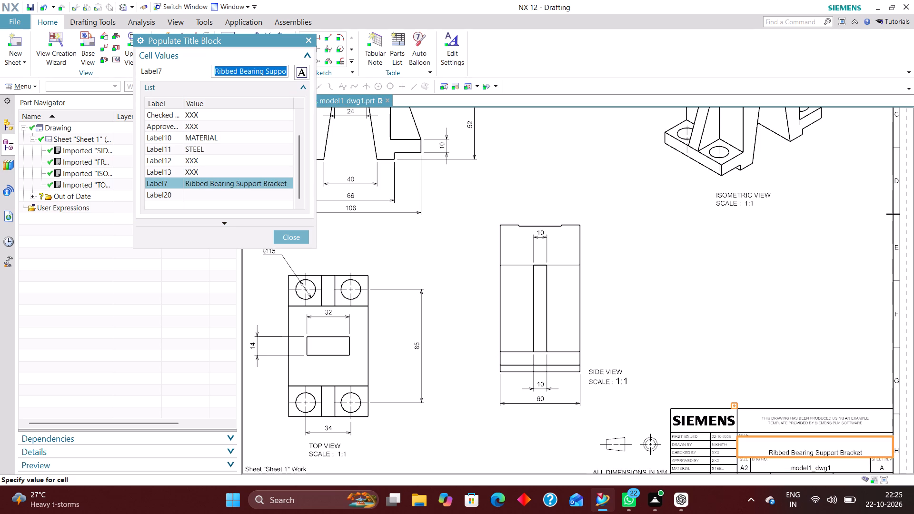
key("BackSpace")
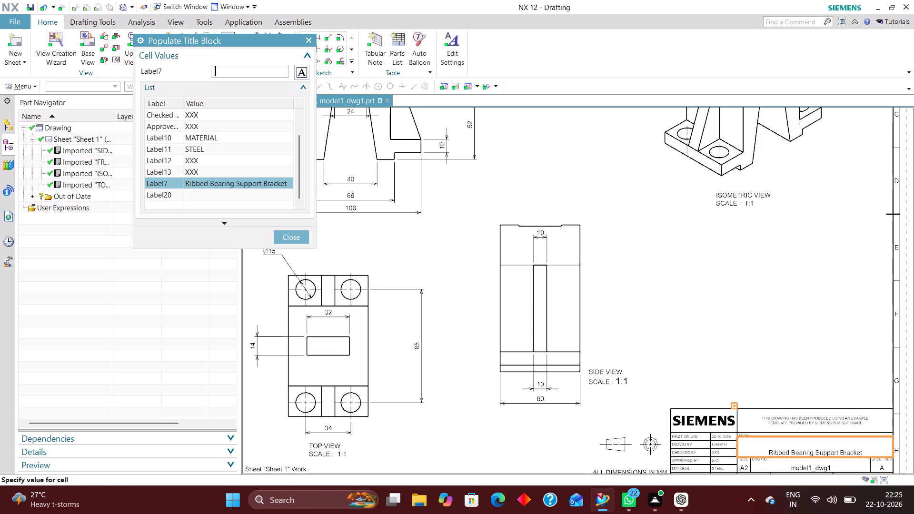
type("RIBBED BEARING SUPPORT")
key("space")
type("BRACKEY")
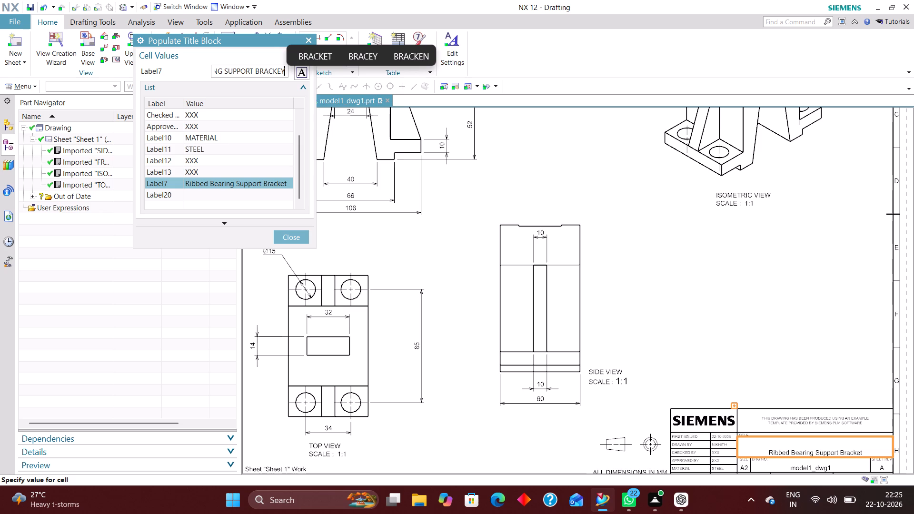
key("Up")
key("space")
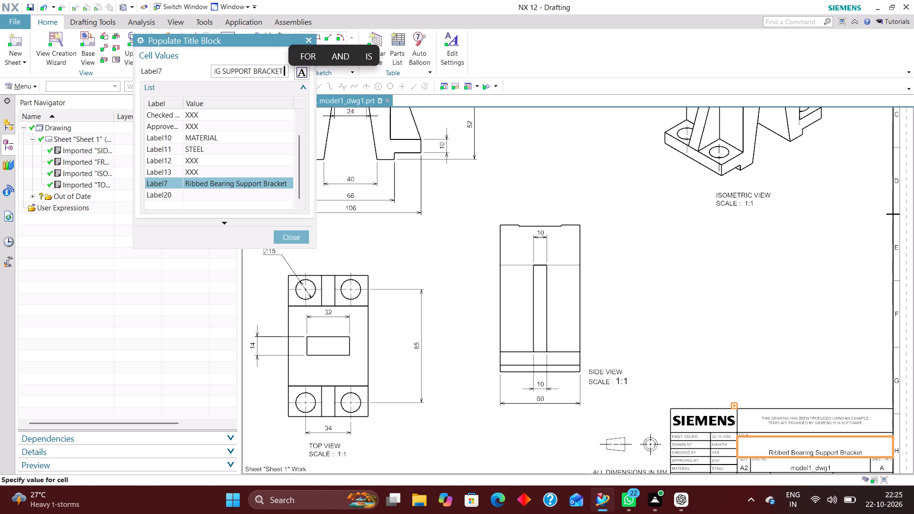
key("Return")
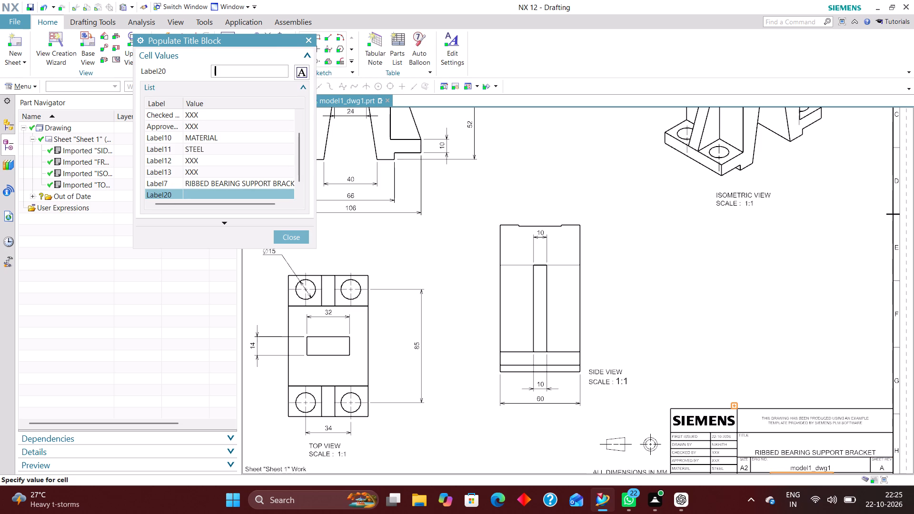
Enter "WEIGHT (kg) :" as the title block's Label20 value and finish populating the cells.
scroll(230, 176, "down", 2)
type("WE")
type("IGHT")
key("space")
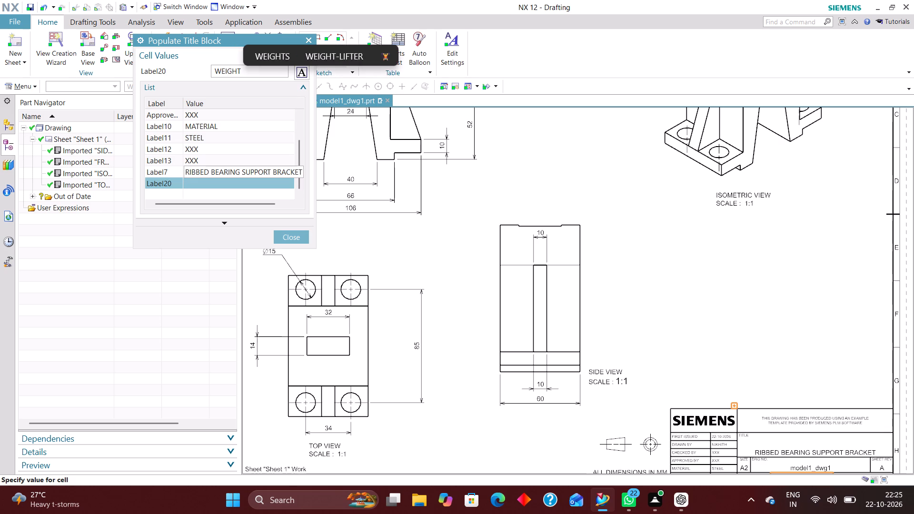
type("()")
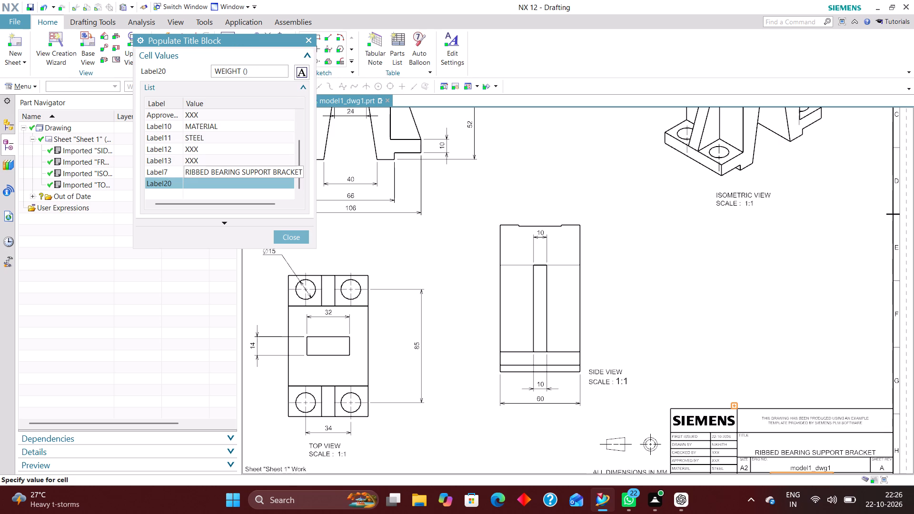
key("Left")
key("shift+k")
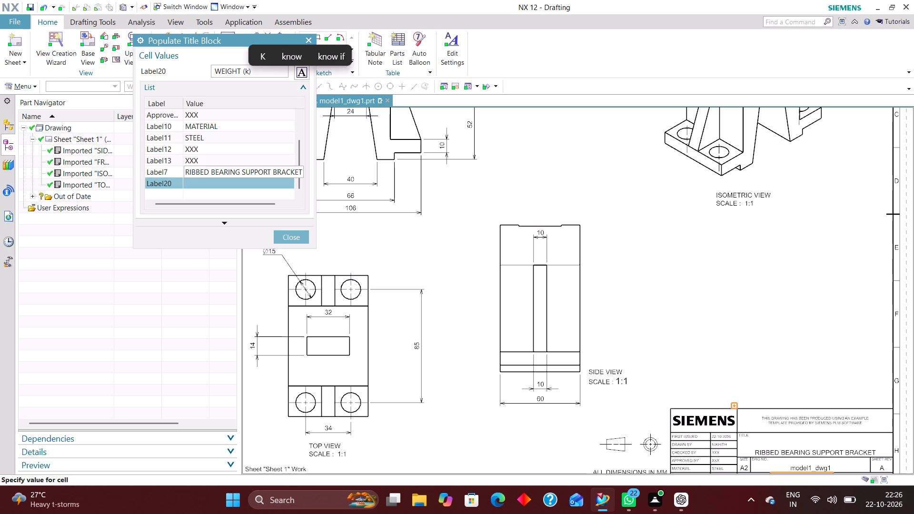
key("shift+g")
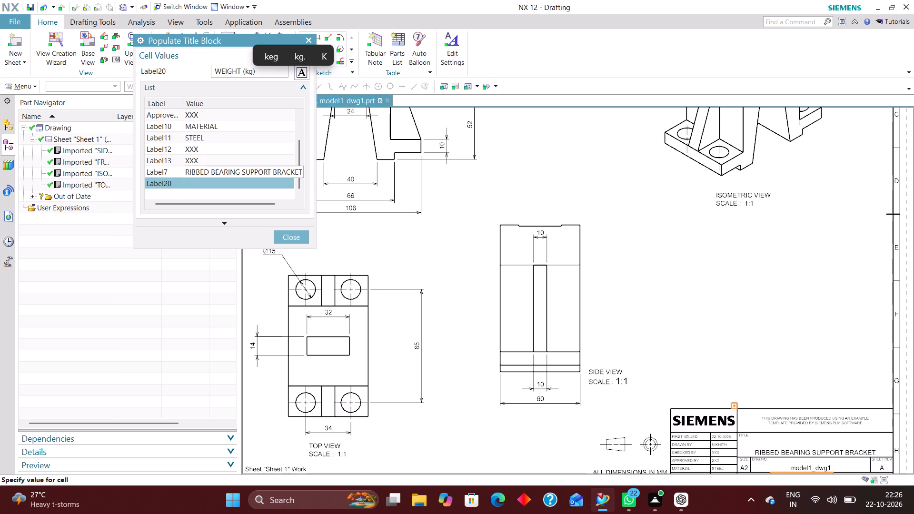
key("Right")
key("space")
type(":")
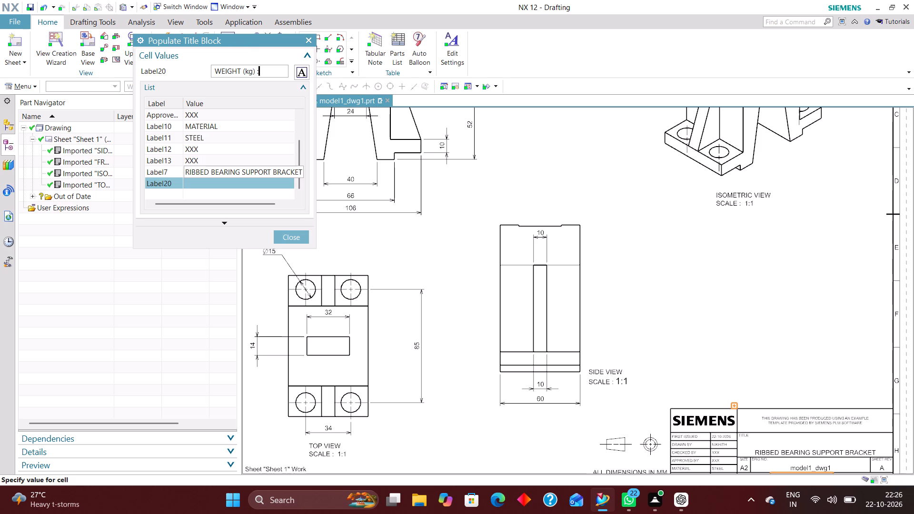
key("space")
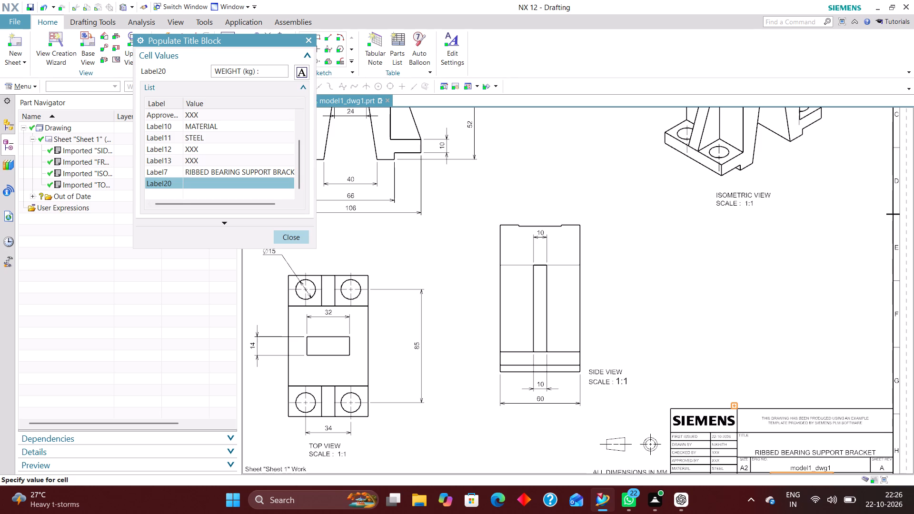
key("Return")
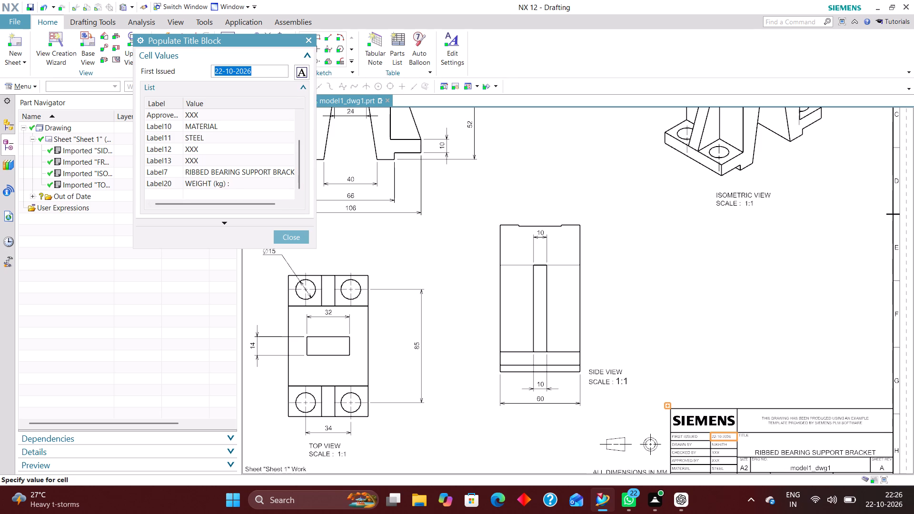
left_click(297, 246)
left_click(292, 237)
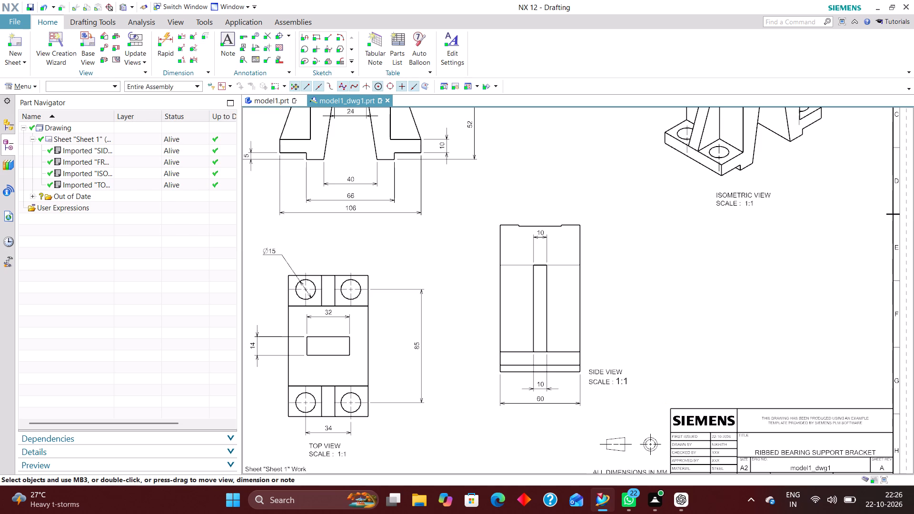
Update the weight data in the part properties of model1.prt, accept, and return to the model1_dwg1.prt drawing.
left_click(278, 104)
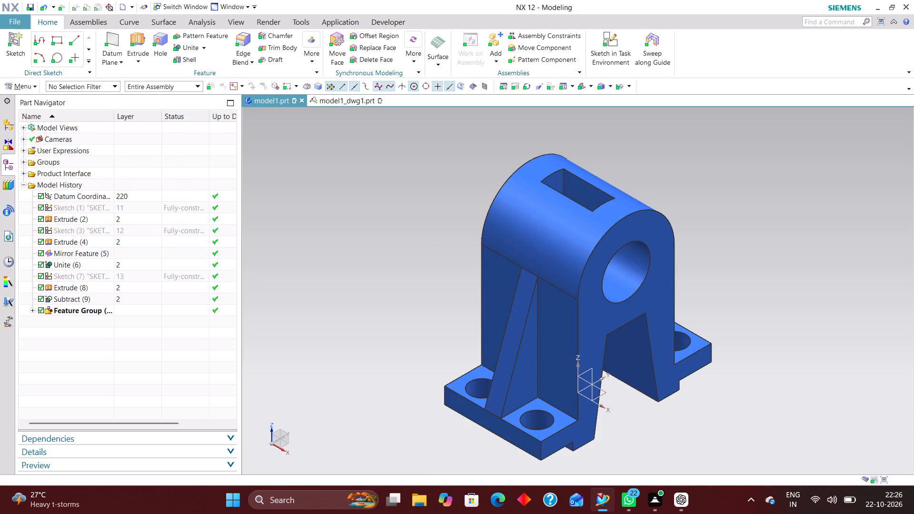
left_click(29, 87)
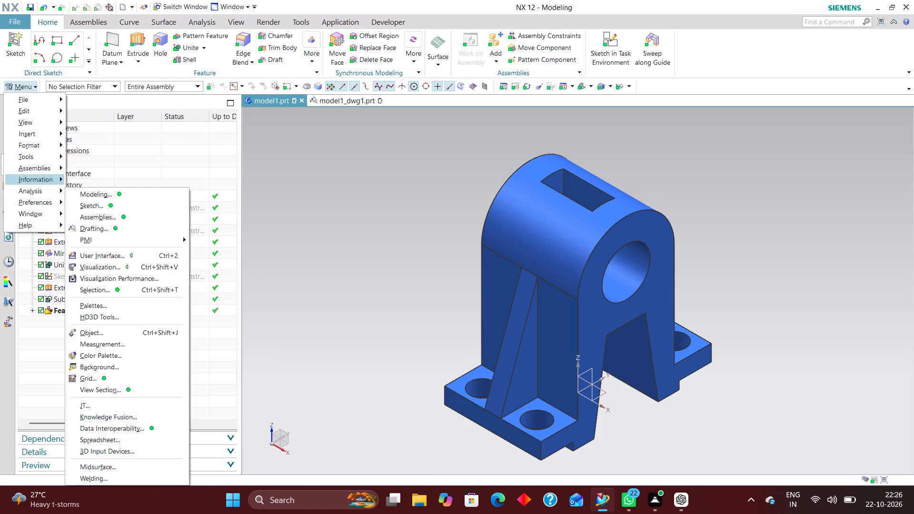
left_click(36, 99)
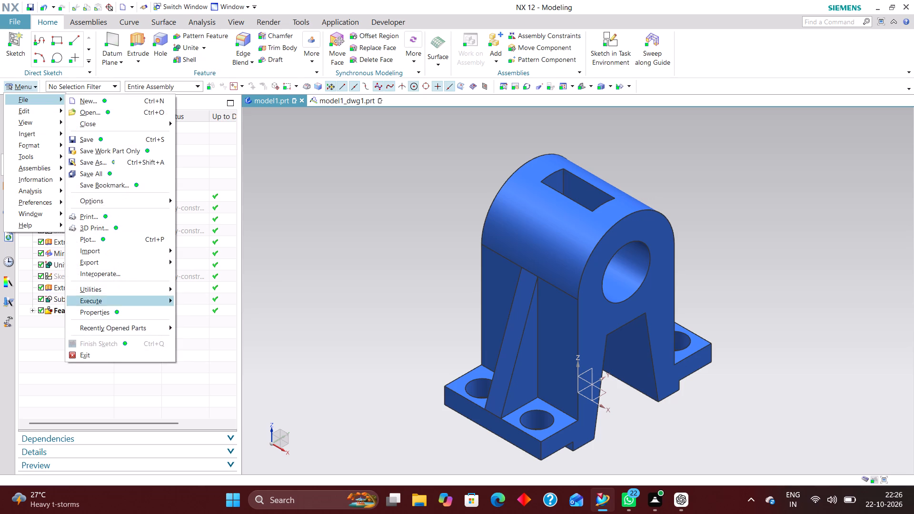
left_click(114, 308)
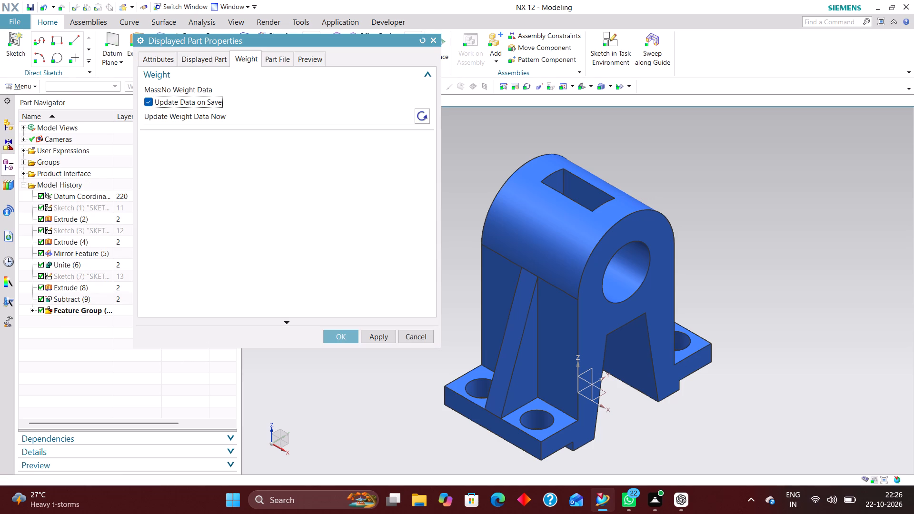
left_click(418, 114)
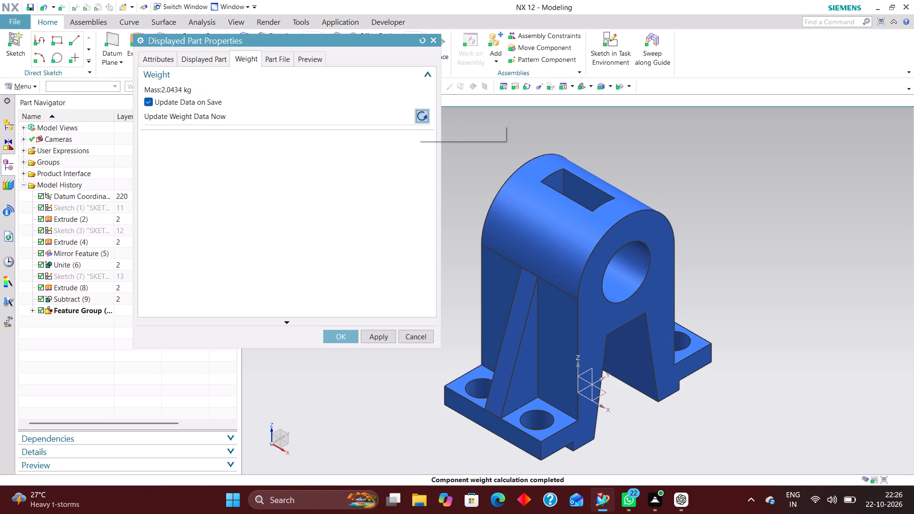
left_click(347, 338)
left_click(352, 100)
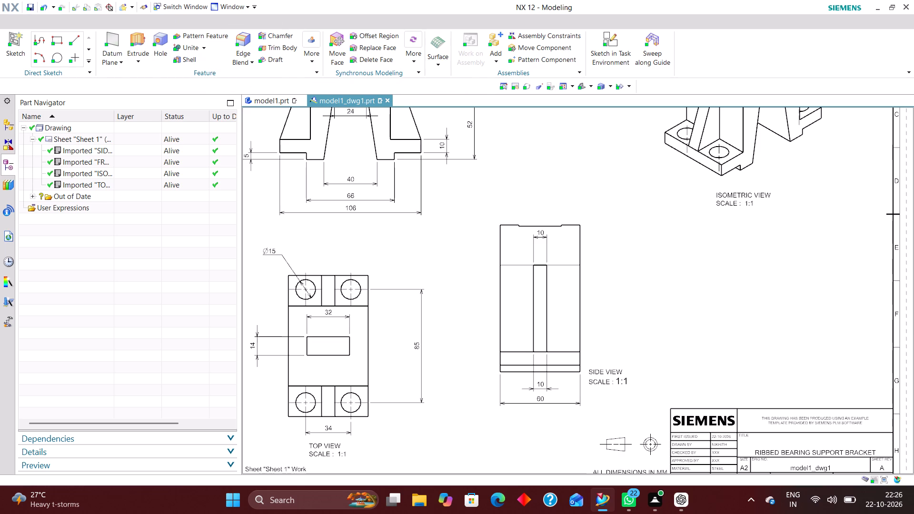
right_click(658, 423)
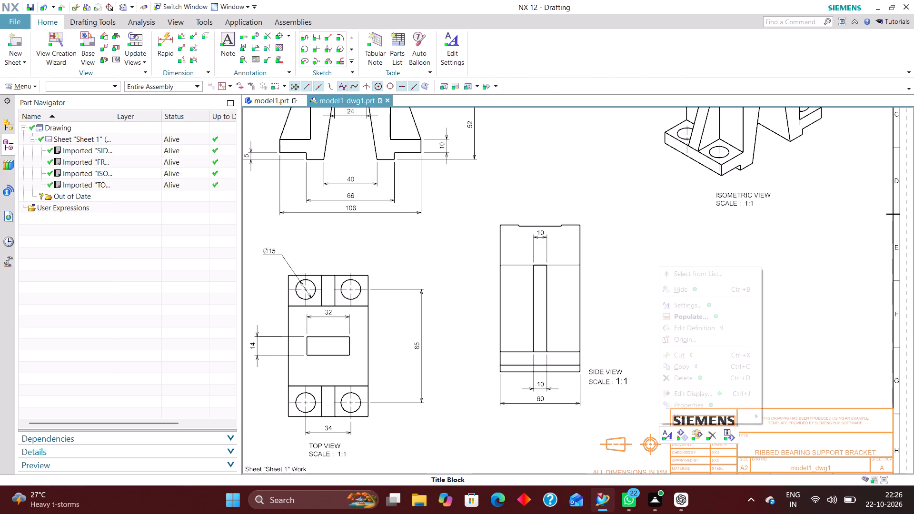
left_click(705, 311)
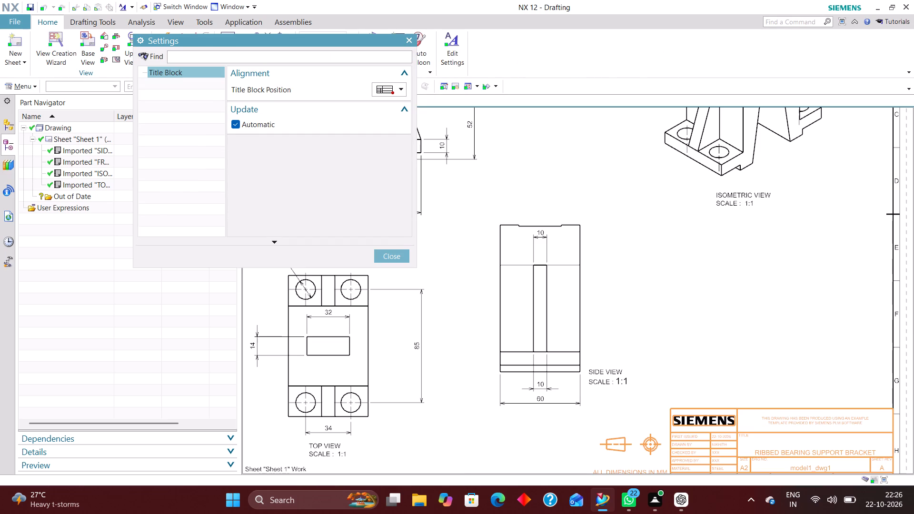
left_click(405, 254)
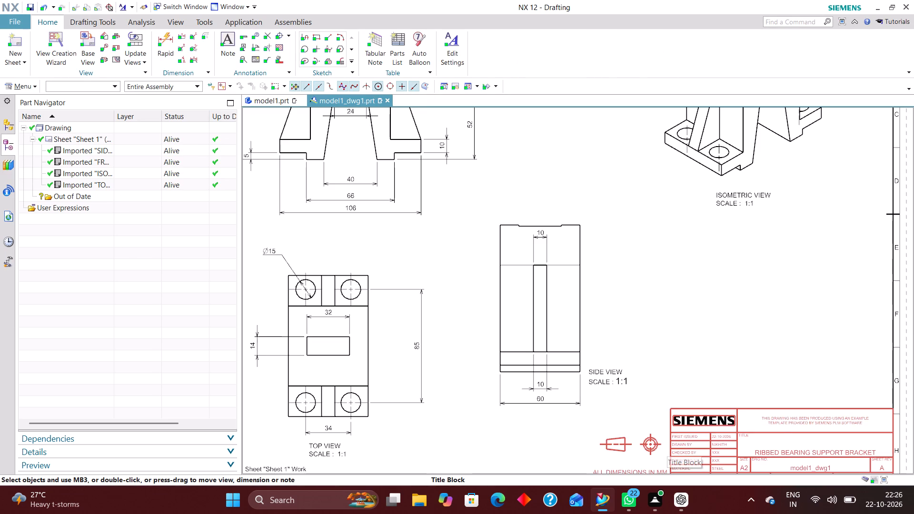
Populate the title block again, changing the Label20 weight cell to "WEIGHT (kg) 2.0434" without the colon.
right_click(667, 444)
left_click(699, 340)
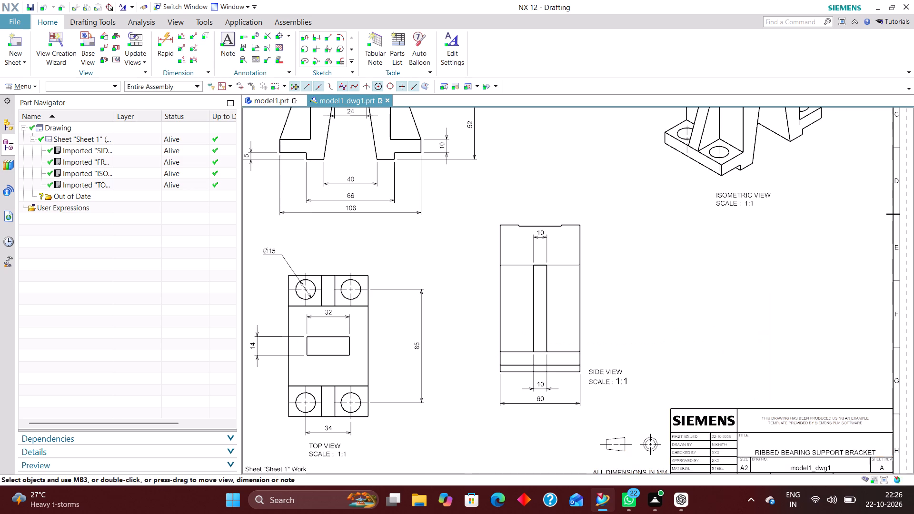
scroll(203, 160, "down", 7)
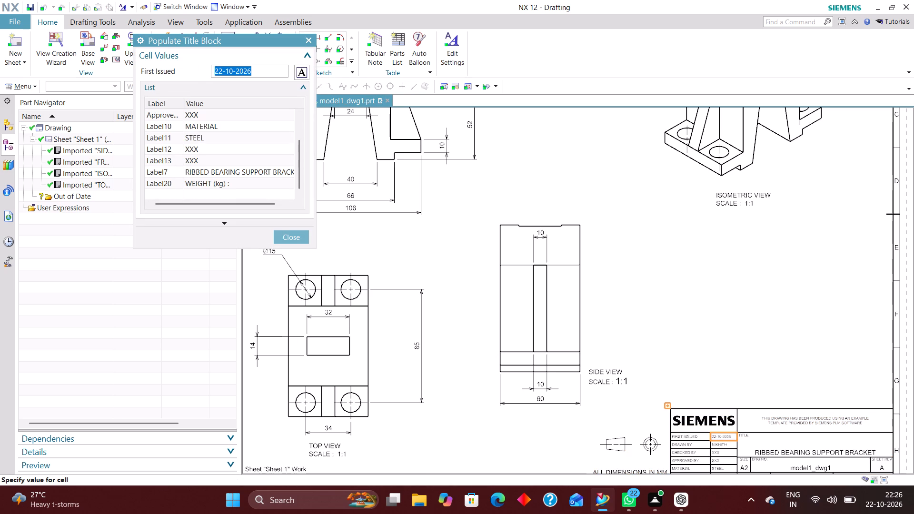
left_click(244, 181)
left_click(268, 76)
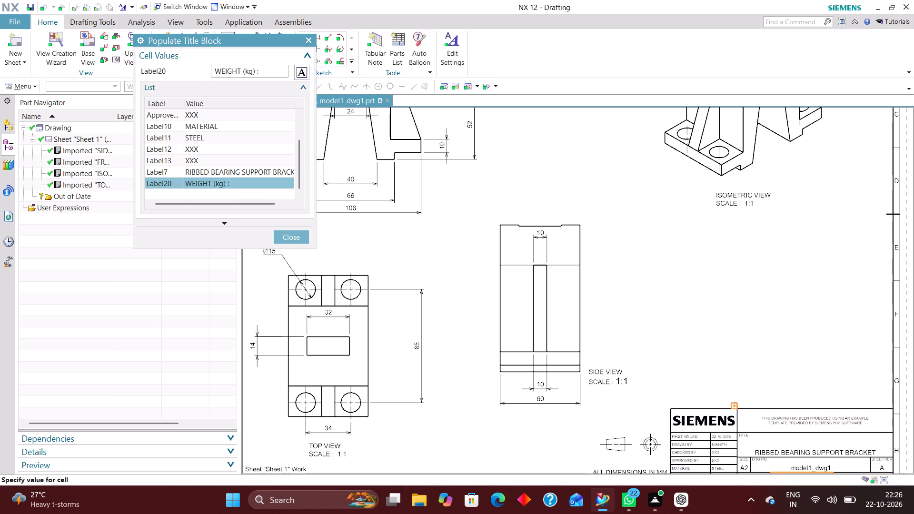
type("2.0434")
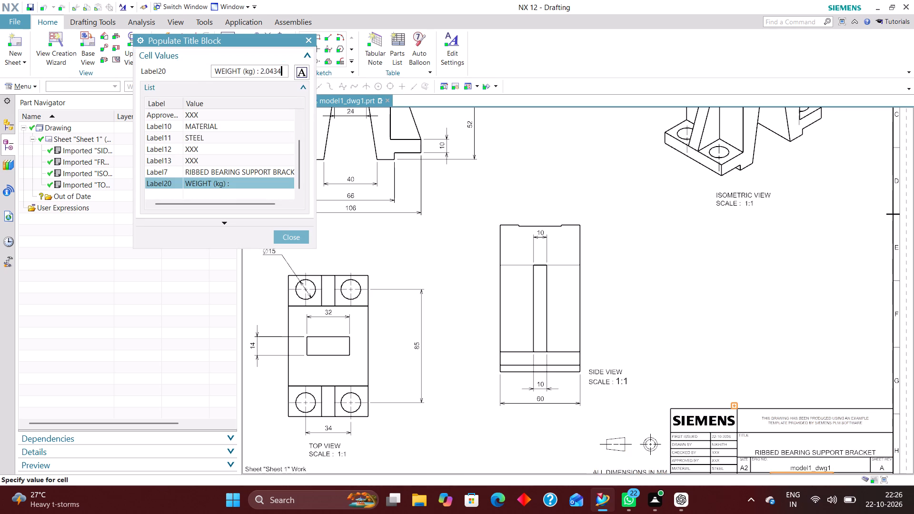
left_click(258, 71)
key("BackSpace")
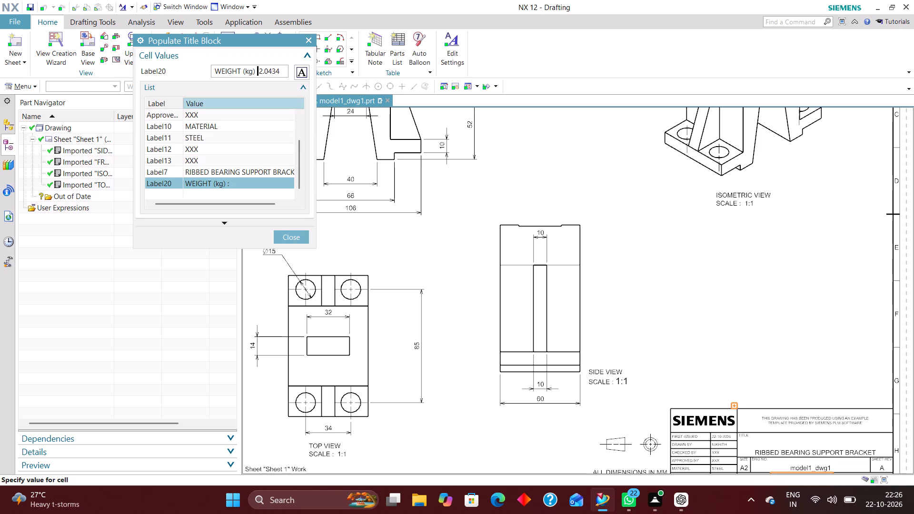
key("Return")
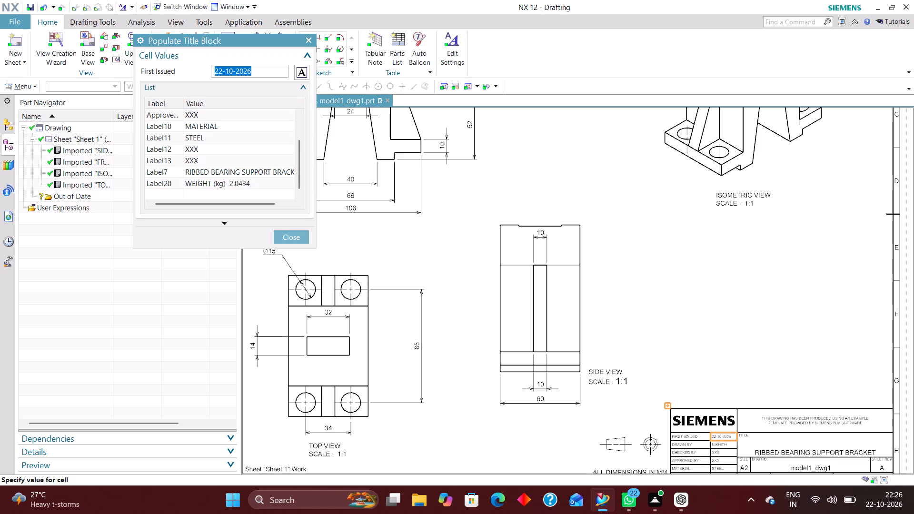
scroll(658, 246, "down", 3)
scroll(699, 360, "up", 4)
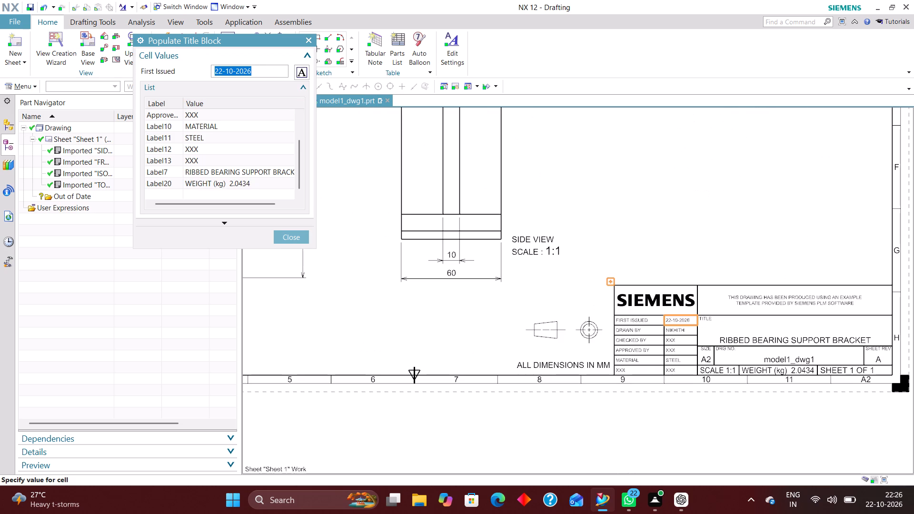
Finish populating the title block cells.
scroll(803, 380, "up", 2)
scroll(796, 389, "down", 3)
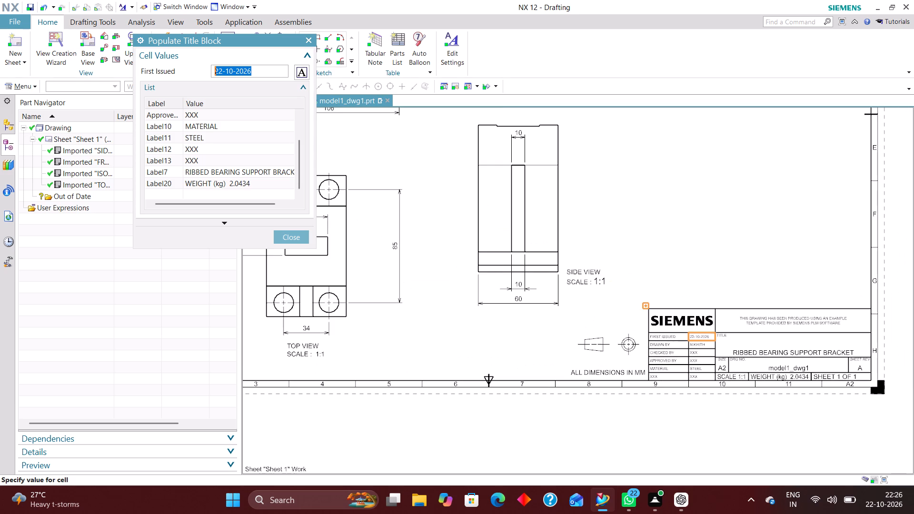
scroll(646, 344, "down", 1)
scroll(235, 163, "up", 6)
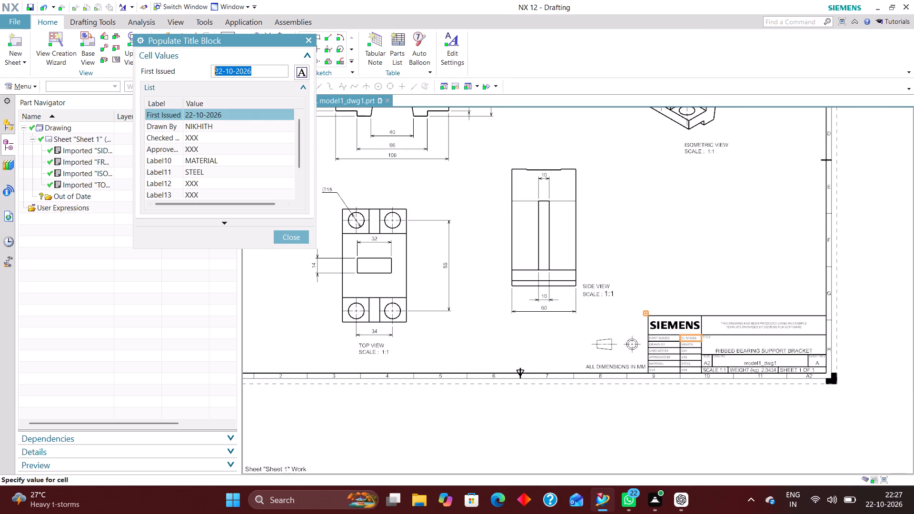
left_click(284, 235)
Examine the completed title block and the layout of the whole drawing sheet.
scroll(735, 366, "up", 4)
scroll(692, 344, "down", 5)
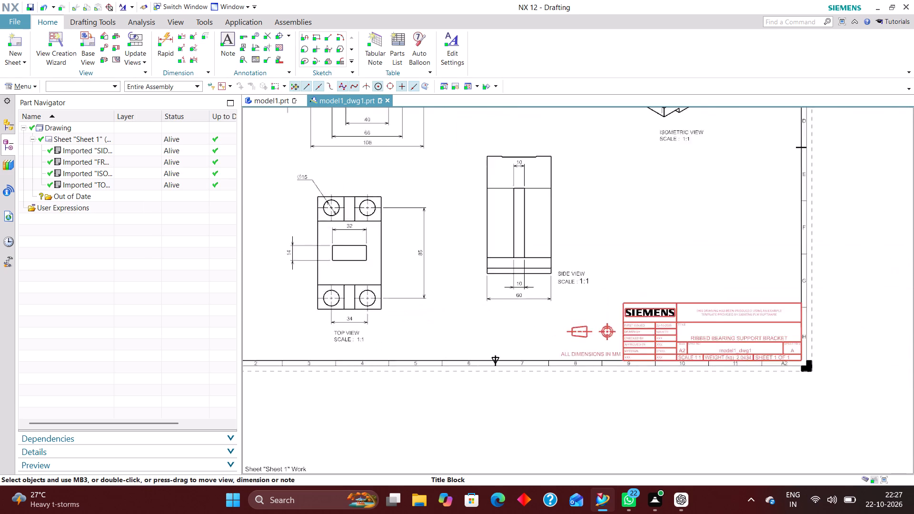
scroll(607, 338, "up", 4)
scroll(590, 280, "down", 4)
right_click_drag(660, 216, 598, 300)
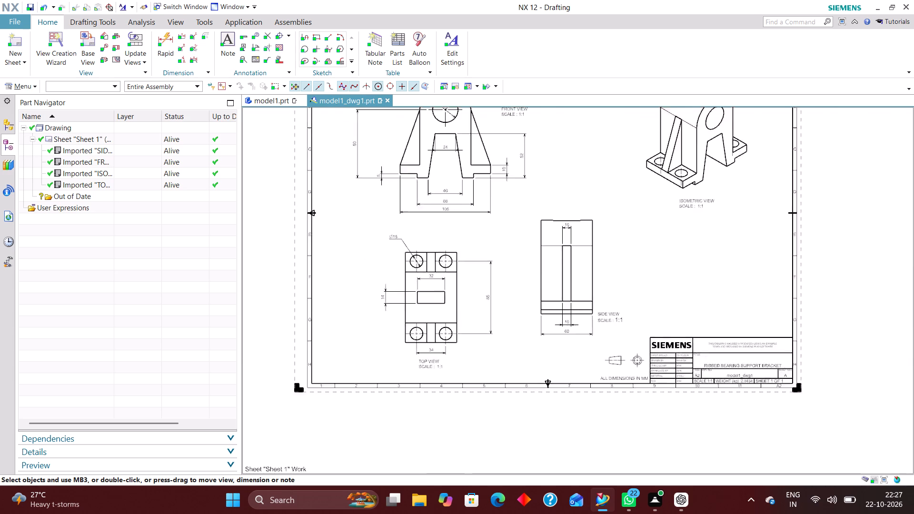
scroll(737, 466, "up", 5)
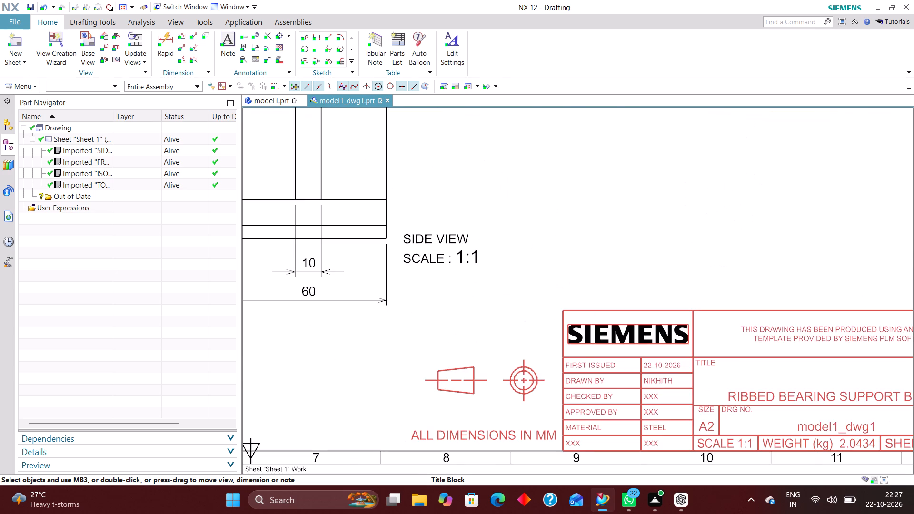
scroll(680, 408, "down", 6)
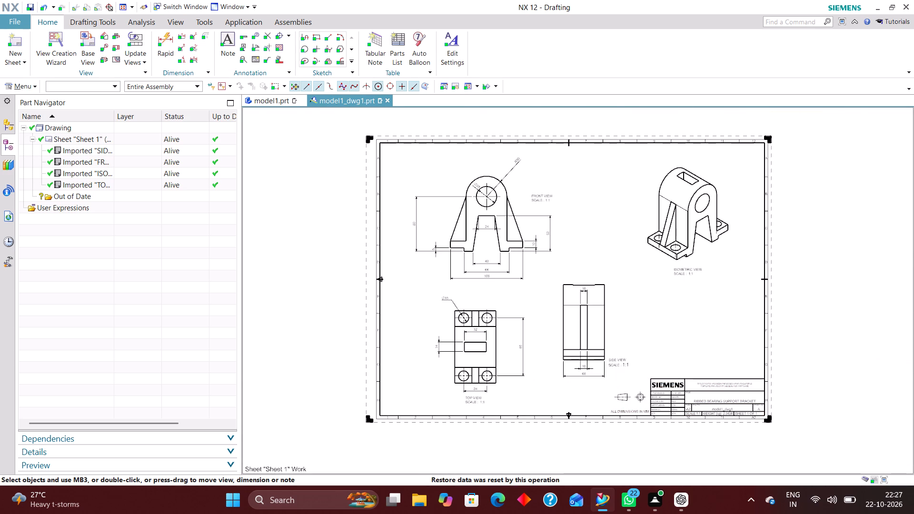
scroll(581, 266, "up", 2)
scroll(577, 226, "down", 1)
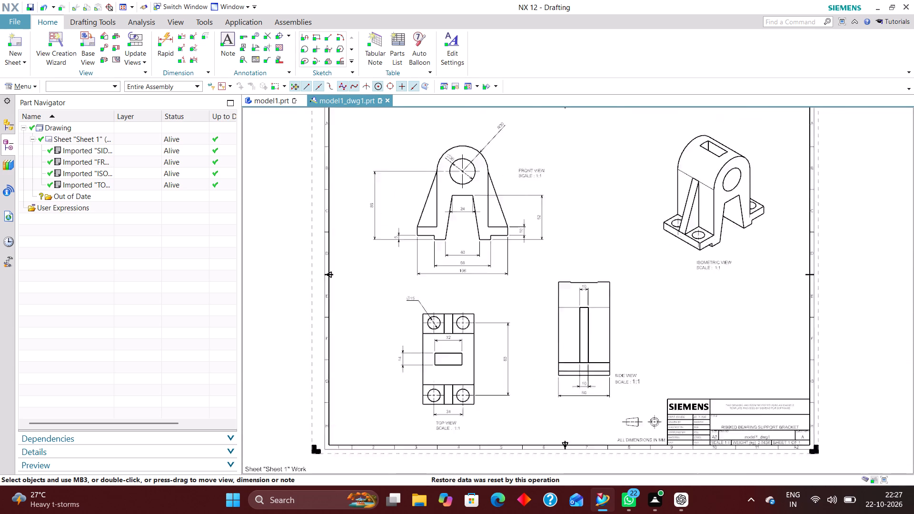
scroll(577, 226, "down", 1)
right_click_drag(589, 215, 538, 273)
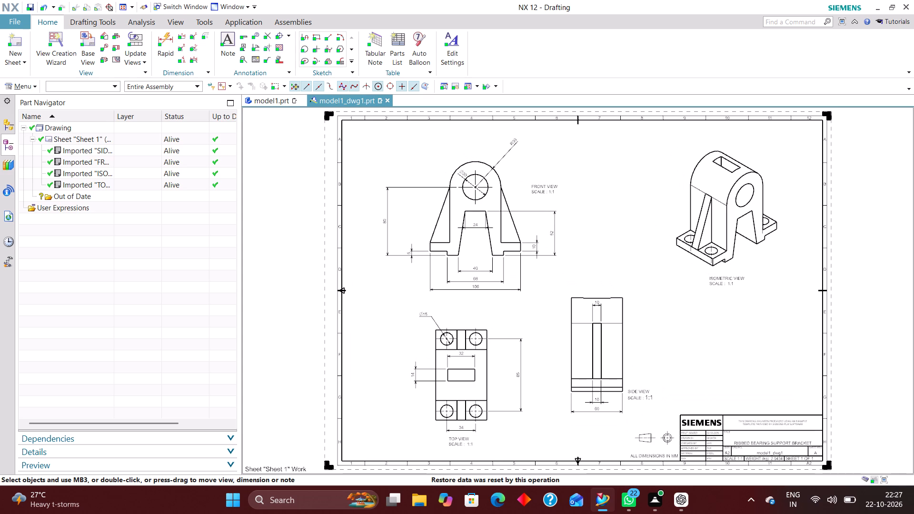
Start setting layer visibility for the ISOMETRIC VIEW and make ALL layers invisible in it.
left_click(33, 88)
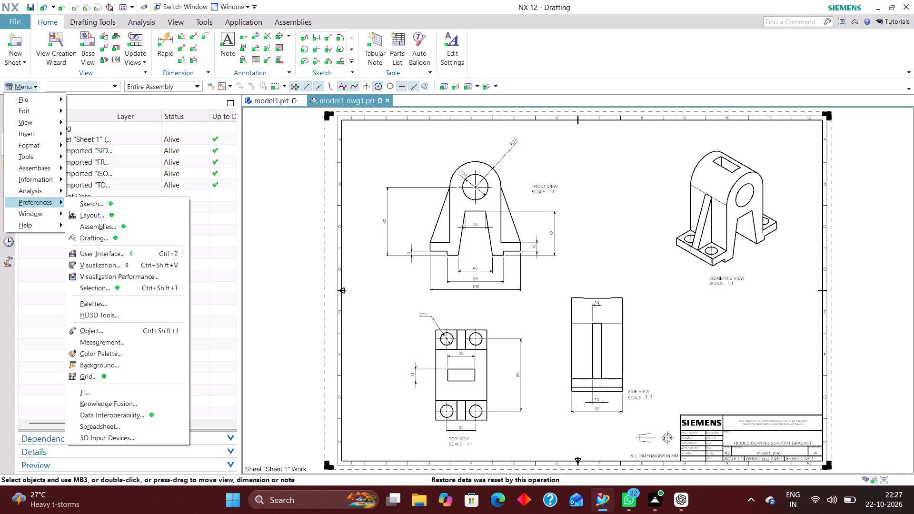
left_click(405, 149)
left_click(29, 86)
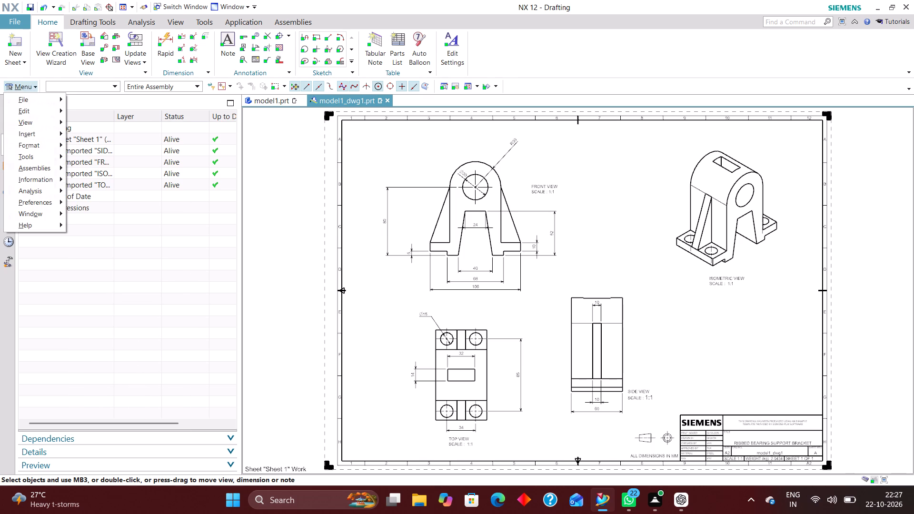
left_click(44, 141)
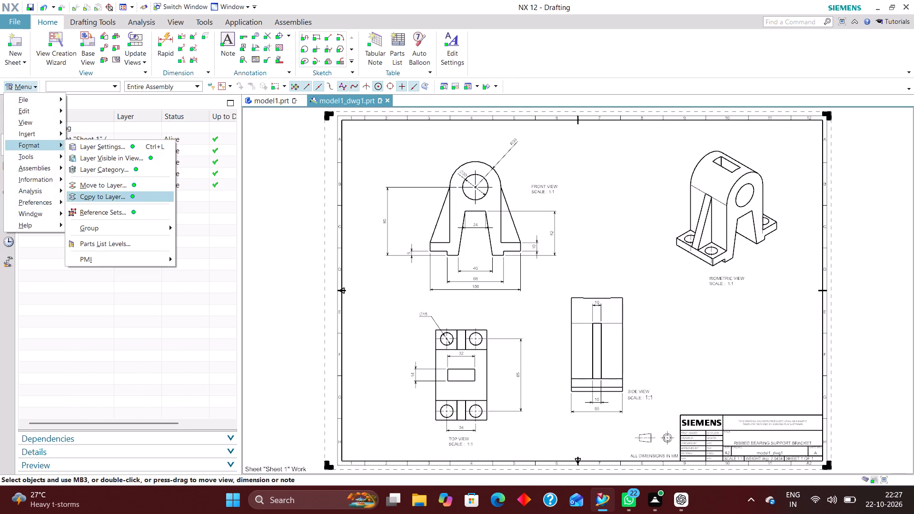
left_click(115, 160)
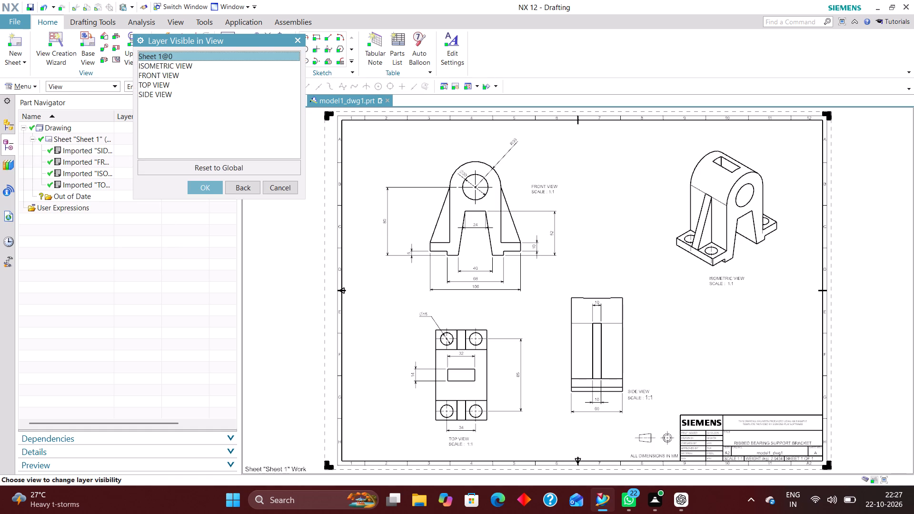
left_click(163, 63)
left_click(199, 190)
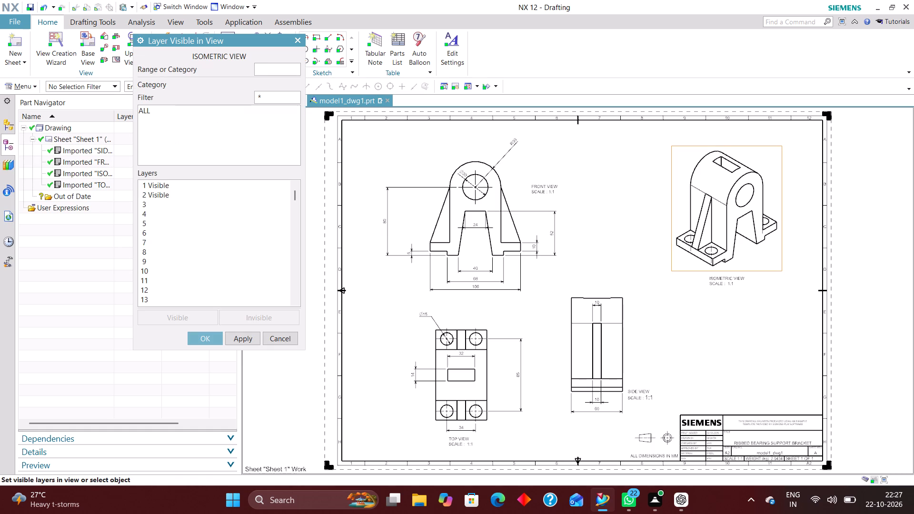
left_click(145, 106)
left_click(270, 315)
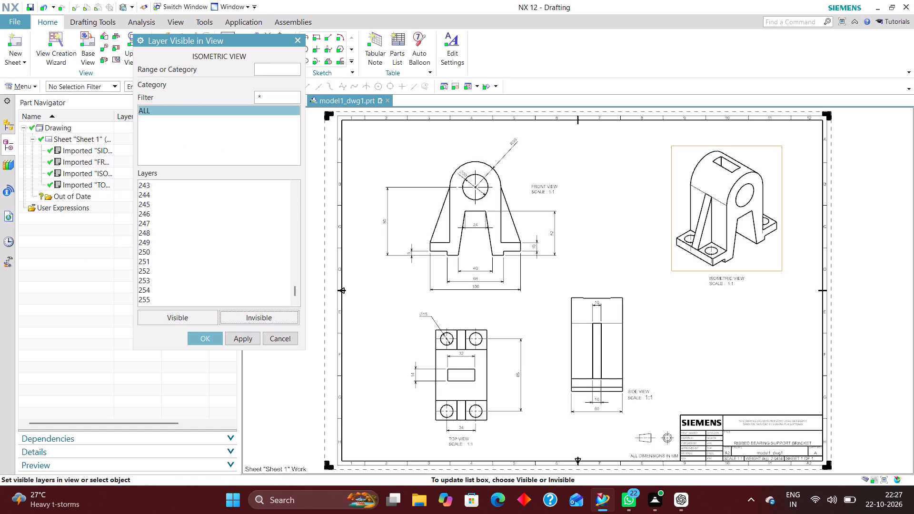
Make layers 2, 223, 224, 225, 226 and 256 visible in the ISOMETRIC VIEW and accept.
left_click(270, 67)
key("2")
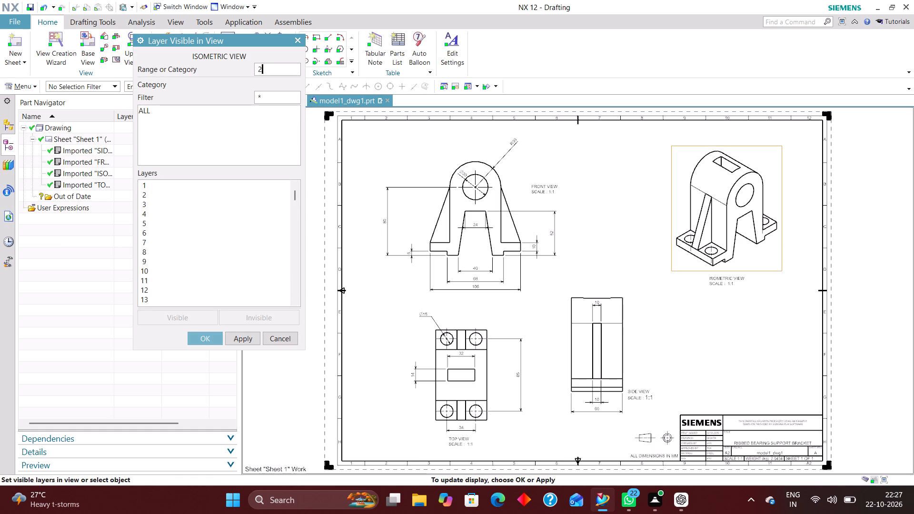
key("Return")
type("223")
key("Return")
type("224")
key("Return")
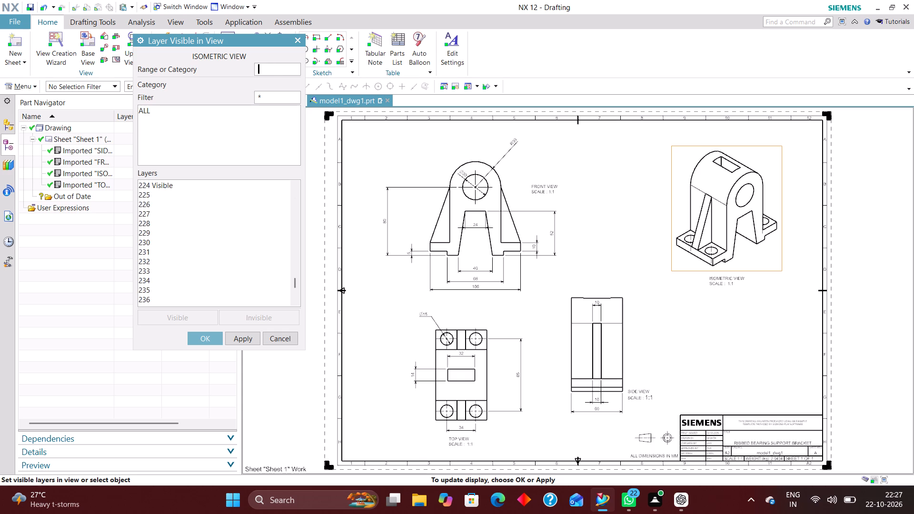
type("225")
key("Return")
type("226")
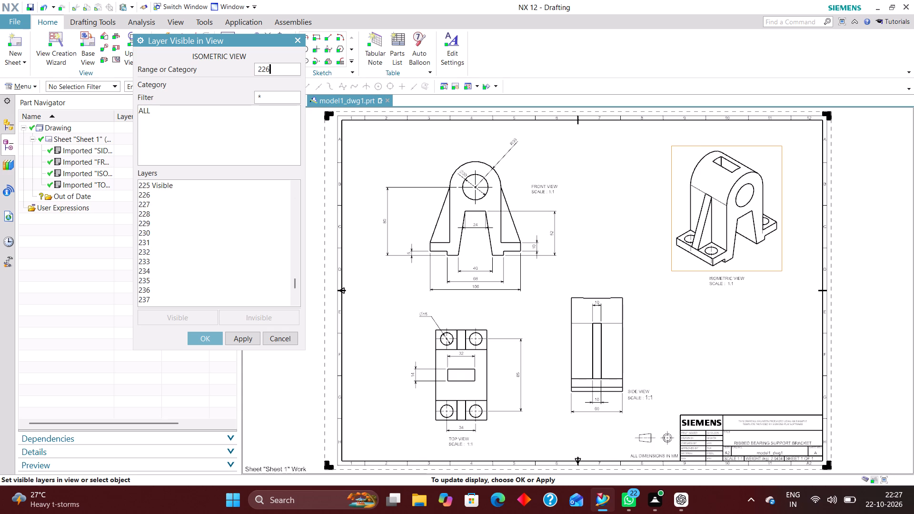
key("Return")
type("256")
key("Return")
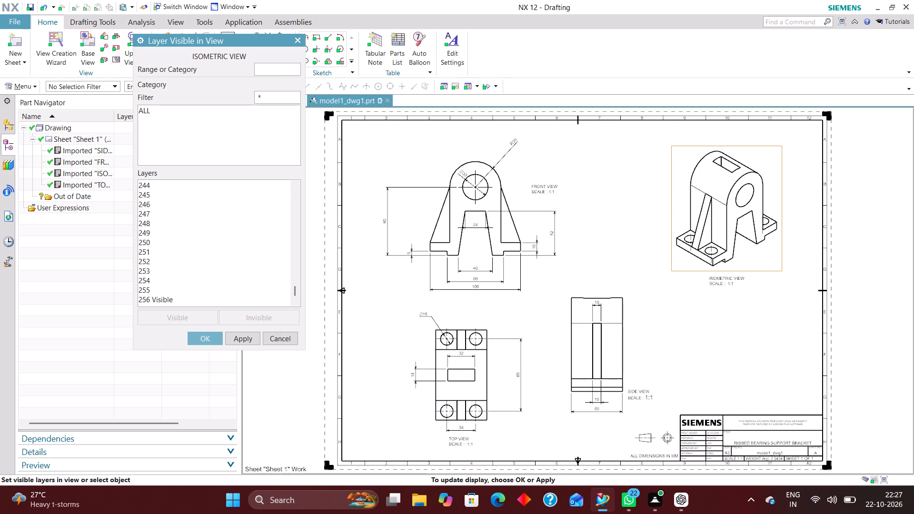
left_click(204, 340)
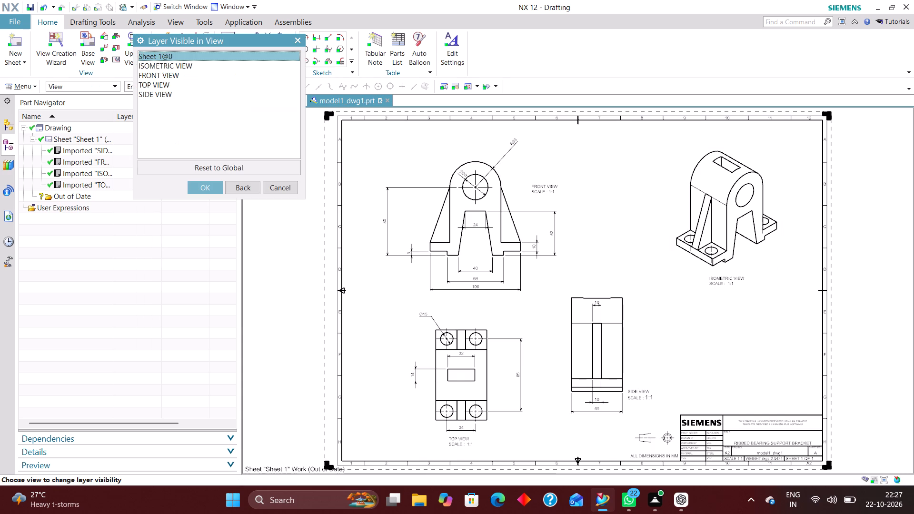
Choose the FRONT VIEW for layer visibility and make ALL of its layers invisible.
left_click(176, 72)
left_click(199, 186)
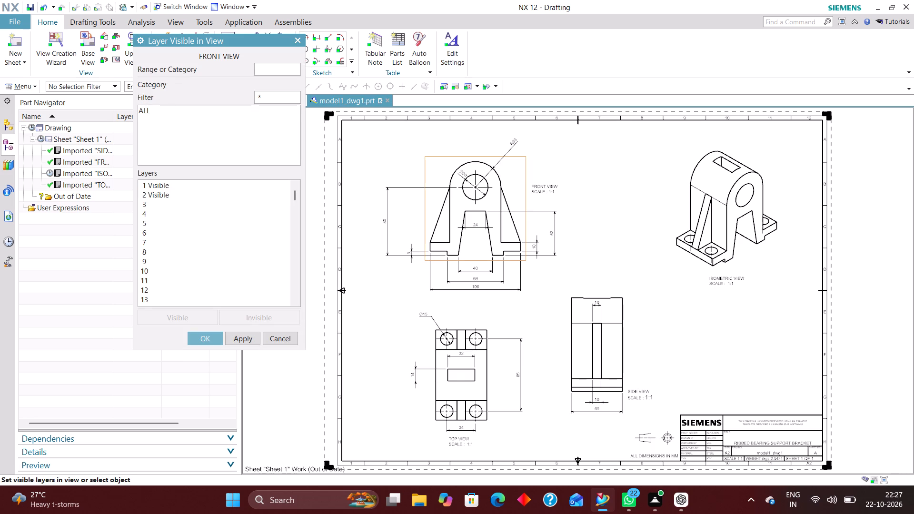
left_click(138, 109)
left_click(149, 114)
left_click(275, 315)
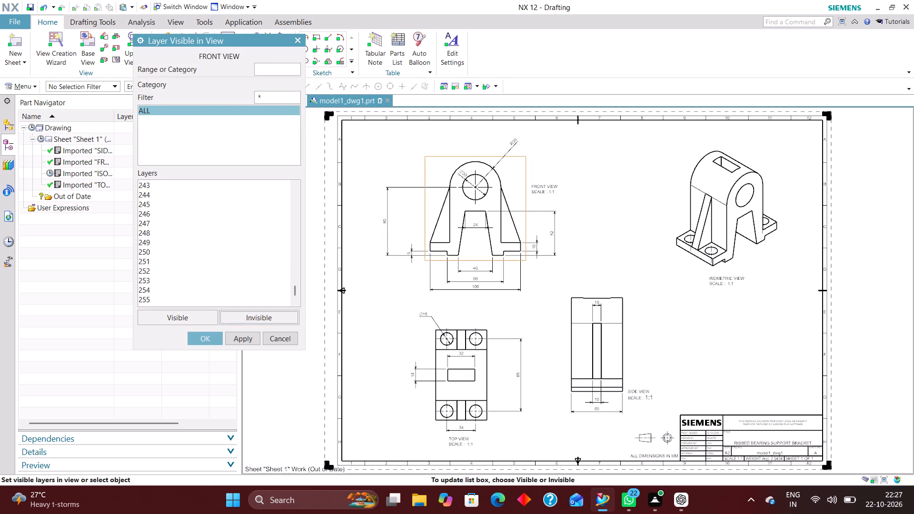
Make layers 2, 223, 224, 225, 226 and 256 visible in the FRONT VIEW and accept.
left_click(277, 70)
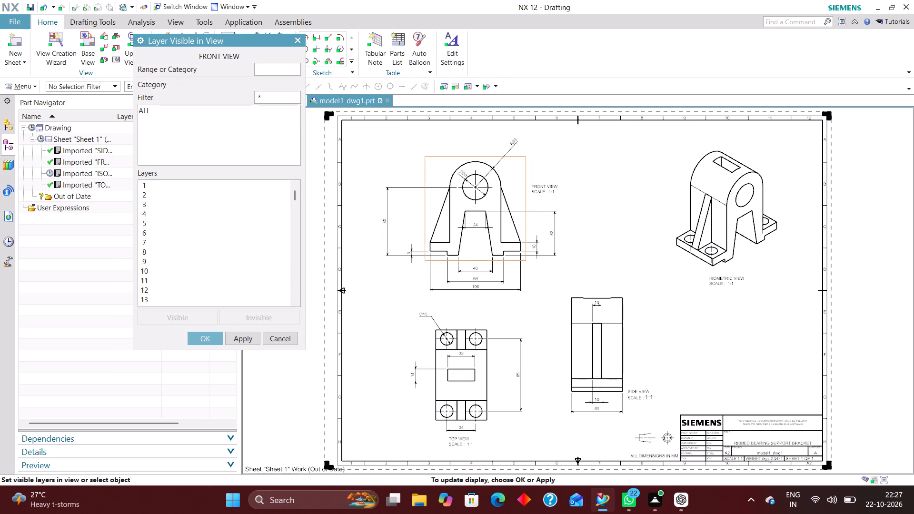
key("2")
key("Return")
type("223")
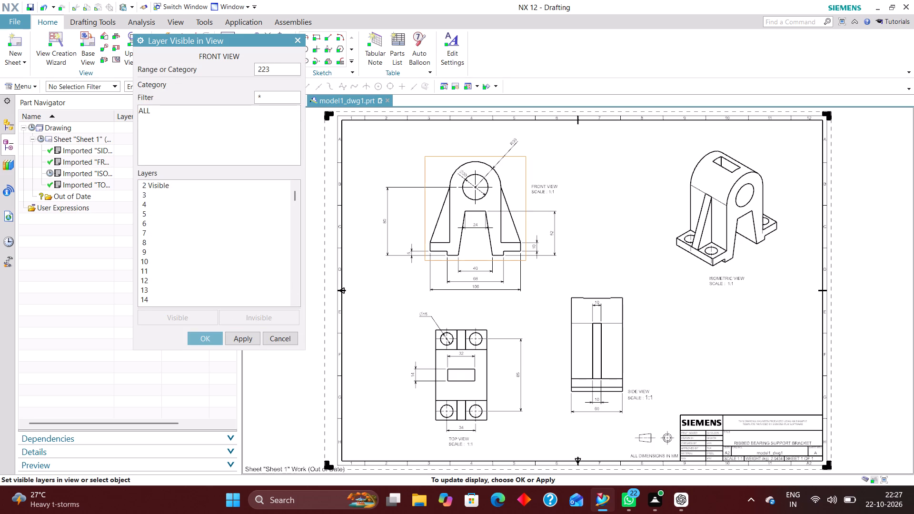
key("Return")
type("224")
key("Return")
type("225")
key("Return")
type("226")
key("Return")
type("256")
key("Return")
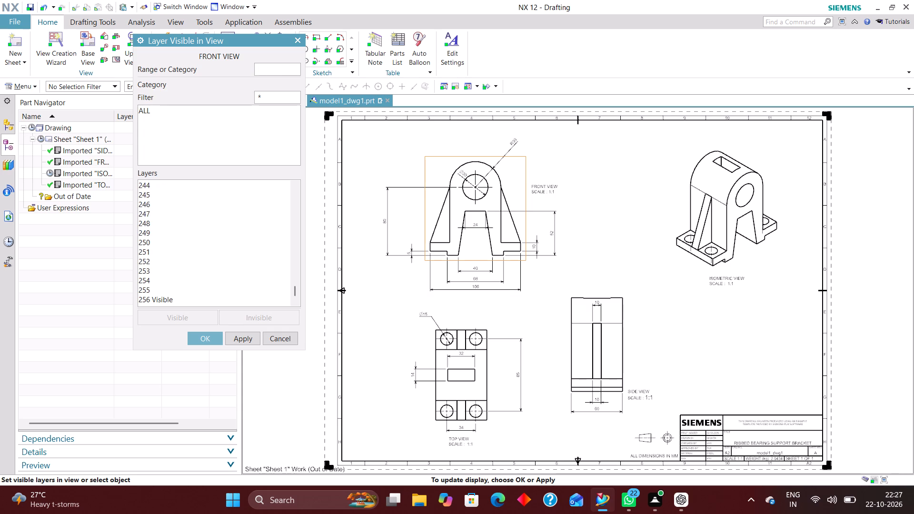
left_click(213, 333)
Choose the TOP VIEW for layer visibility and make ALL of its layers invisible.
left_click(161, 82)
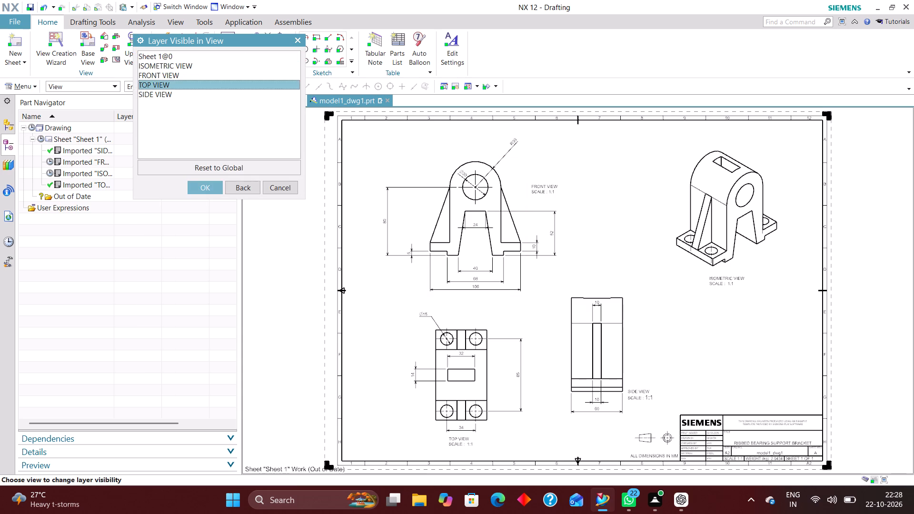
left_click(208, 189)
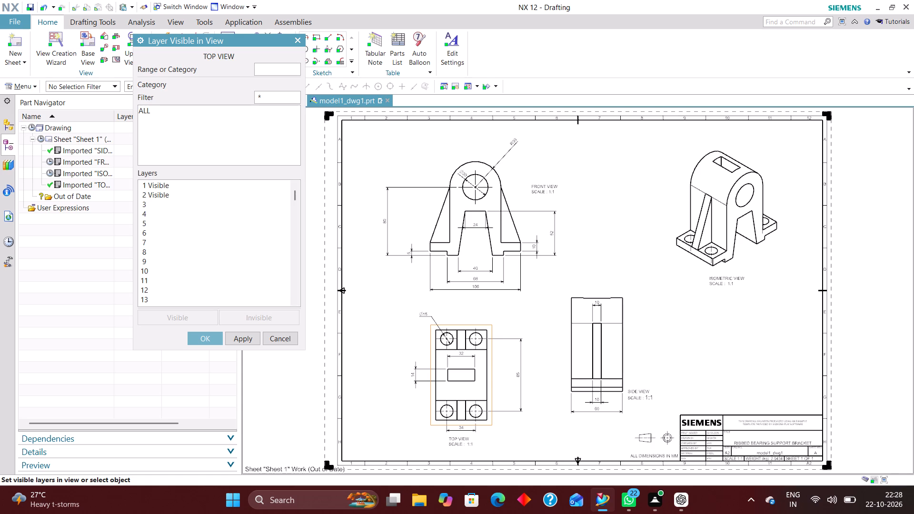
left_click(142, 108)
left_click(274, 317)
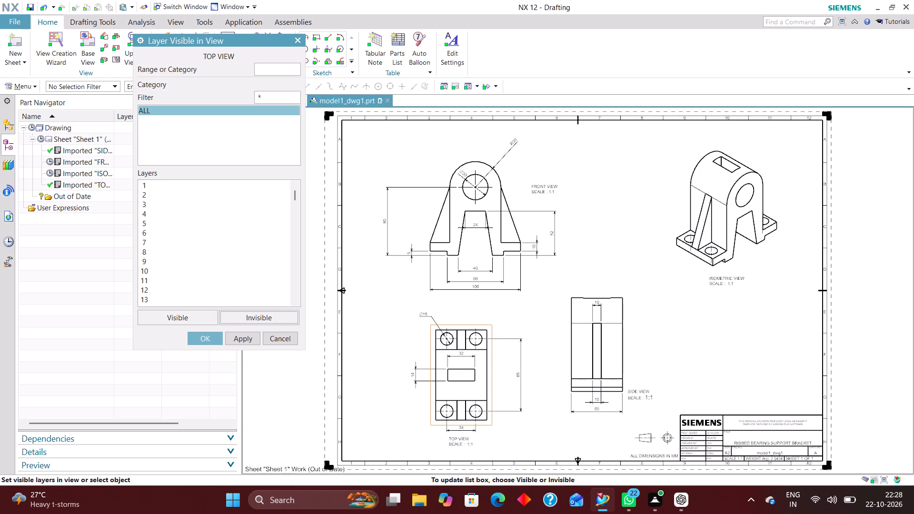
Make layers 2, 223, 224, 225, 226 and 256 visible in the TOP VIEW and accept.
left_click(282, 68)
key("2")
key("Return")
type("223")
key("Return")
type("224")
key("Return")
type("225")
key("Return")
type("226")
key("Return")
type("256")
key("Return")
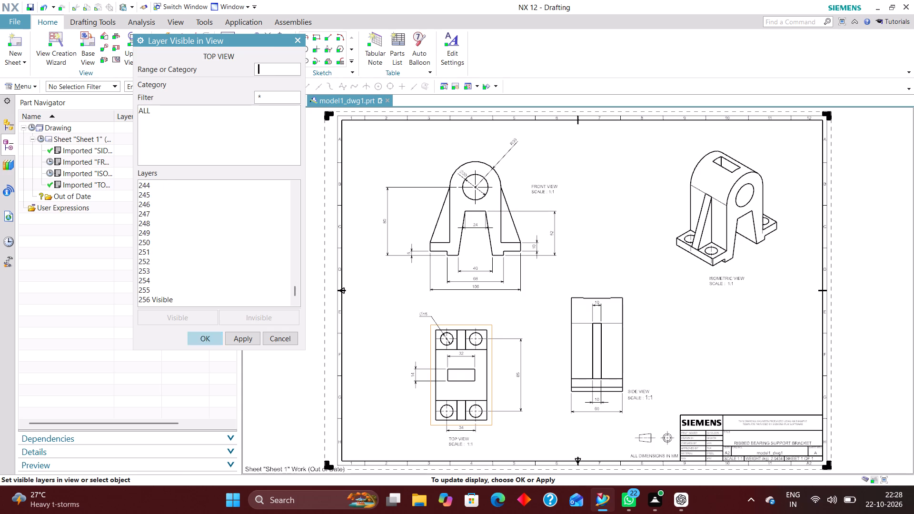
left_click(207, 336)
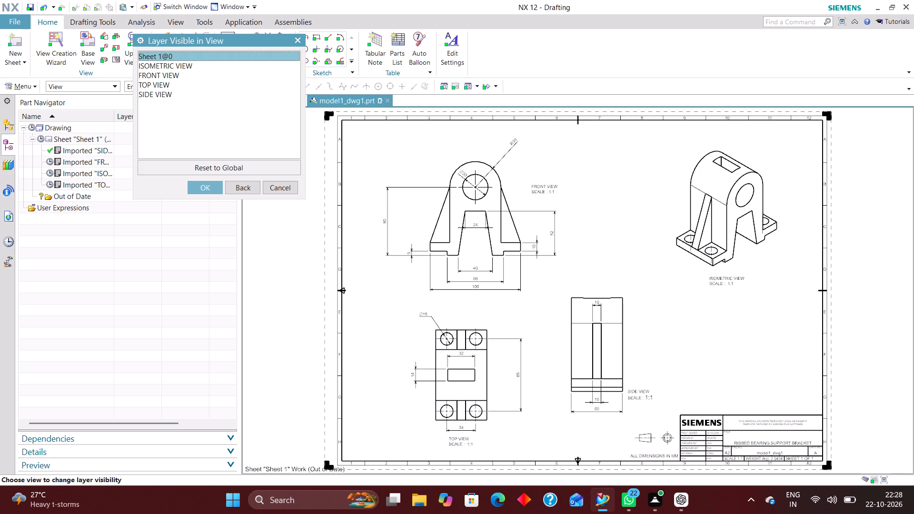
Choose the SIDE VIEW for layer visibility and make ALL of its layers invisible.
left_click(168, 97)
left_click(206, 184)
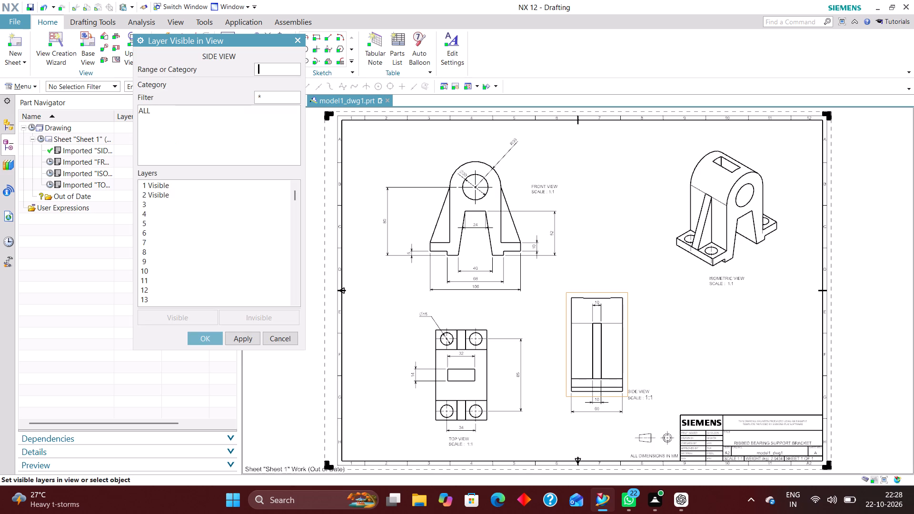
left_click(148, 109)
left_click(272, 322)
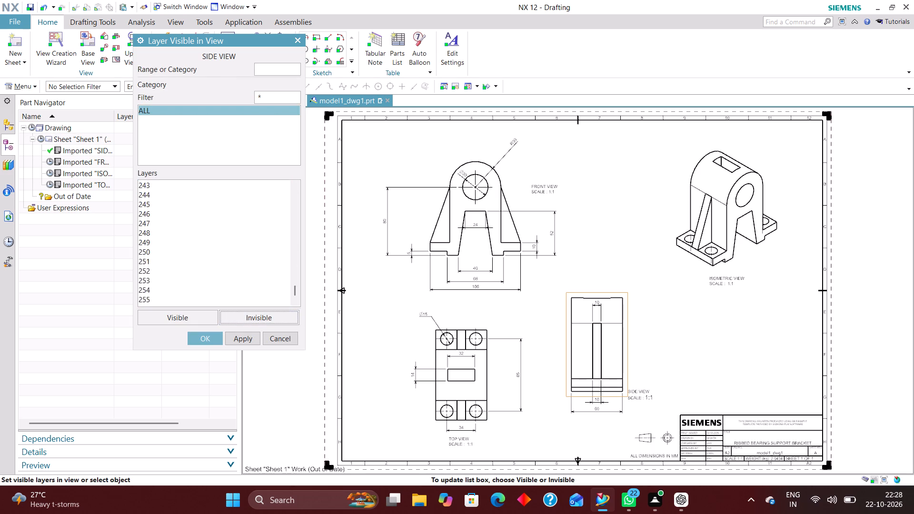
Make layers 2, 223, 224, 225, 226 and 256 visible in the SIDE VIEW, accept, and leave the layer visibility command.
left_click(273, 70)
key("2")
key("Return")
type("223")
key("Return")
type("224")
key("Return")
type("225")
key("Return")
type("226")
key("Return")
type("256")
key("Return")
left_click(209, 337)
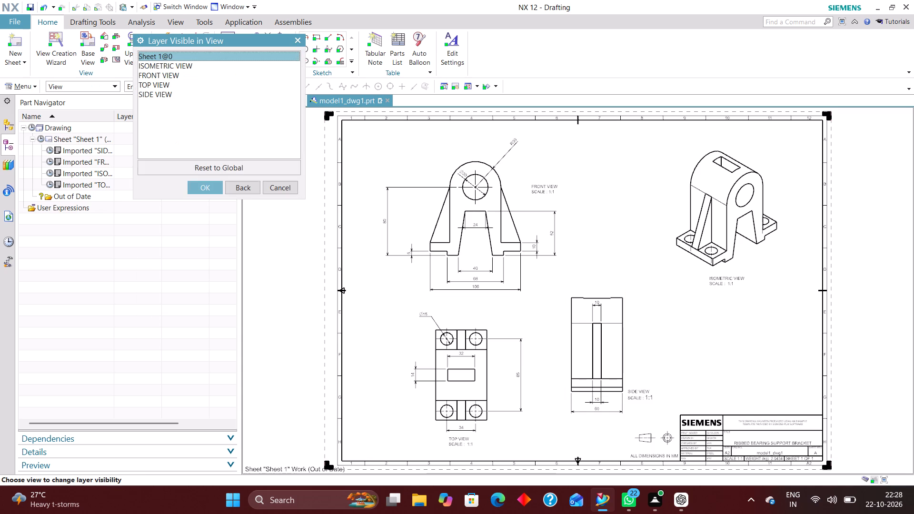
left_click(283, 190)
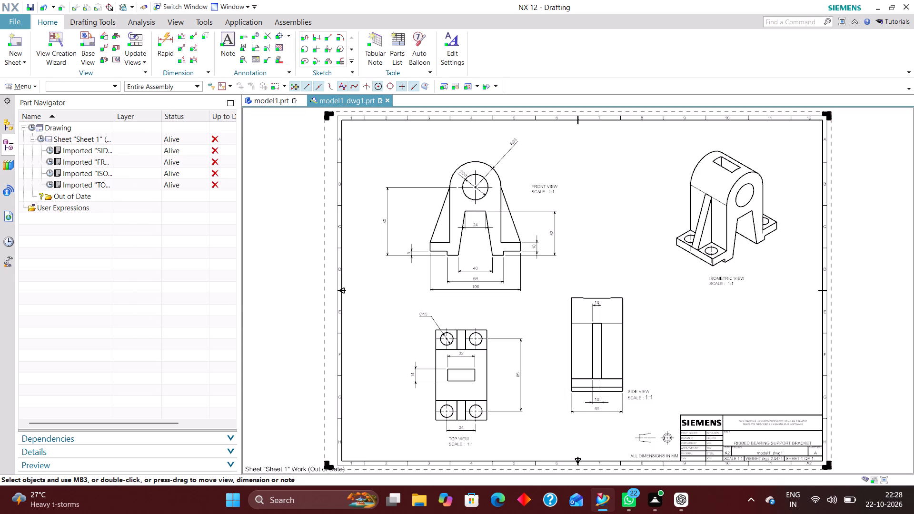
Update the drawing's out-of-date views.
left_click(31, 126)
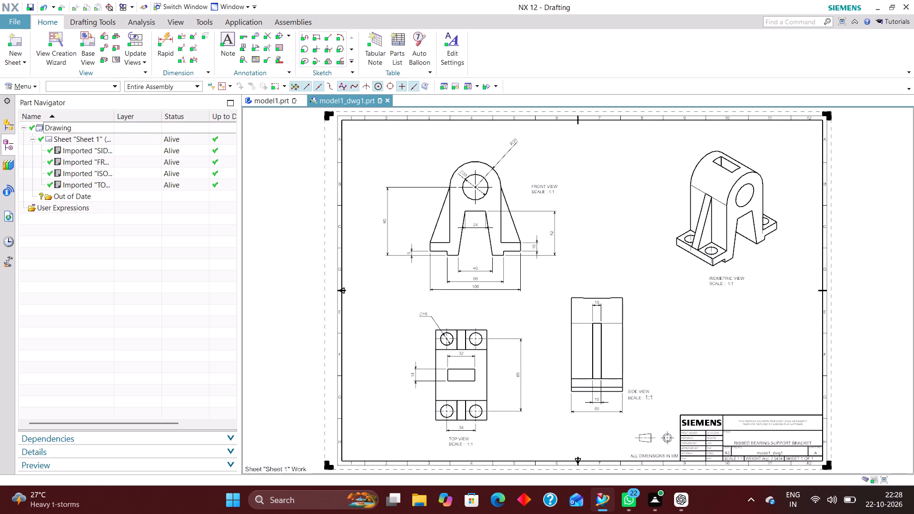
Select all dimensions on the sheet using the Dimension filter and move them to layer 223.
key("ctrl+l")
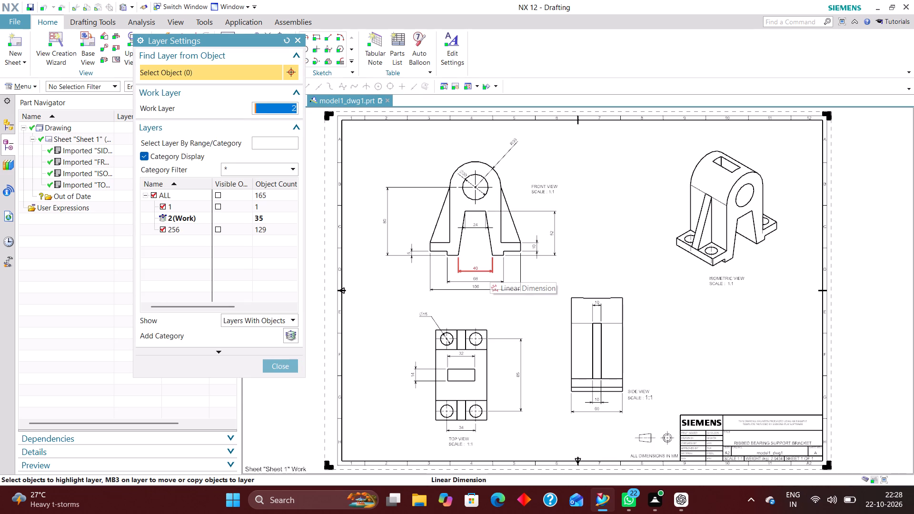
left_click(273, 365)
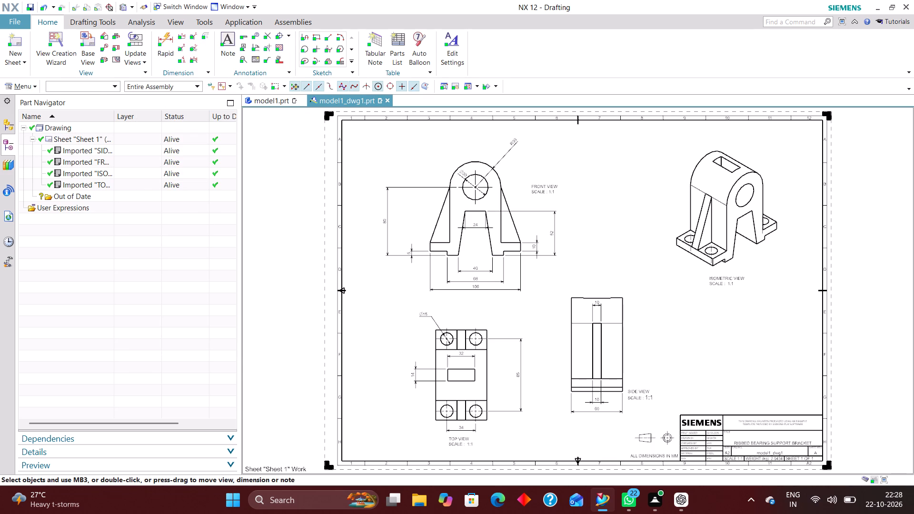
left_click(97, 87)
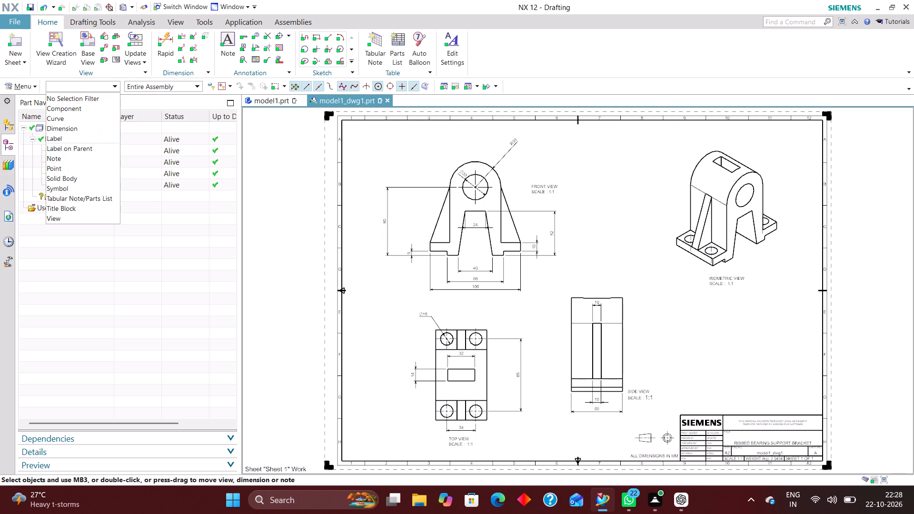
left_click(77, 129)
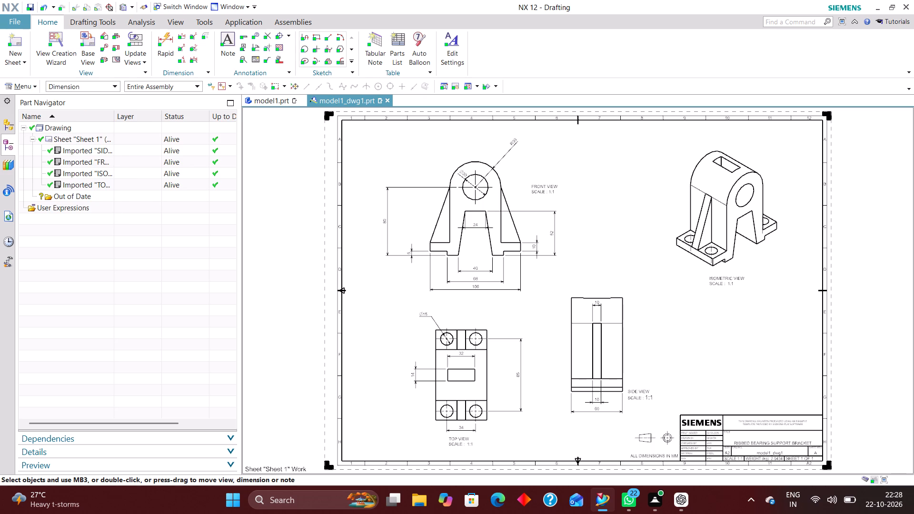
key("ctrl+a")
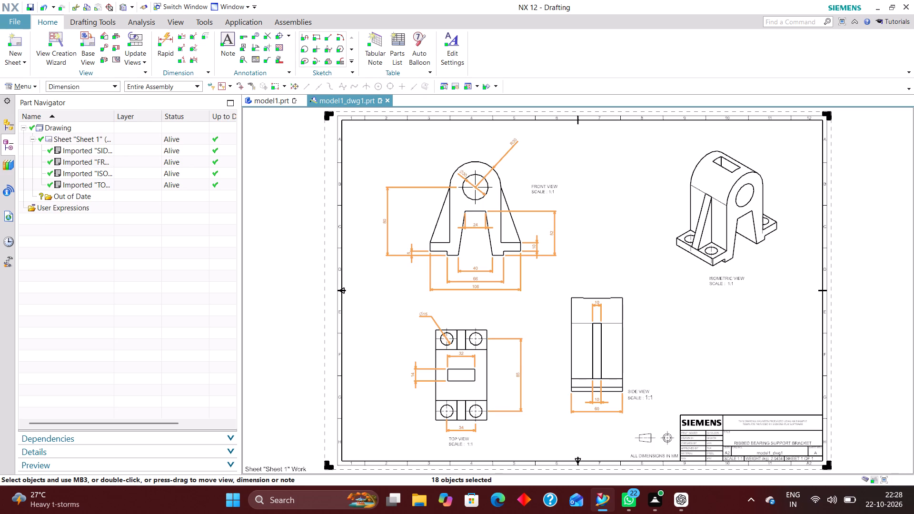
key("ctrl+j")
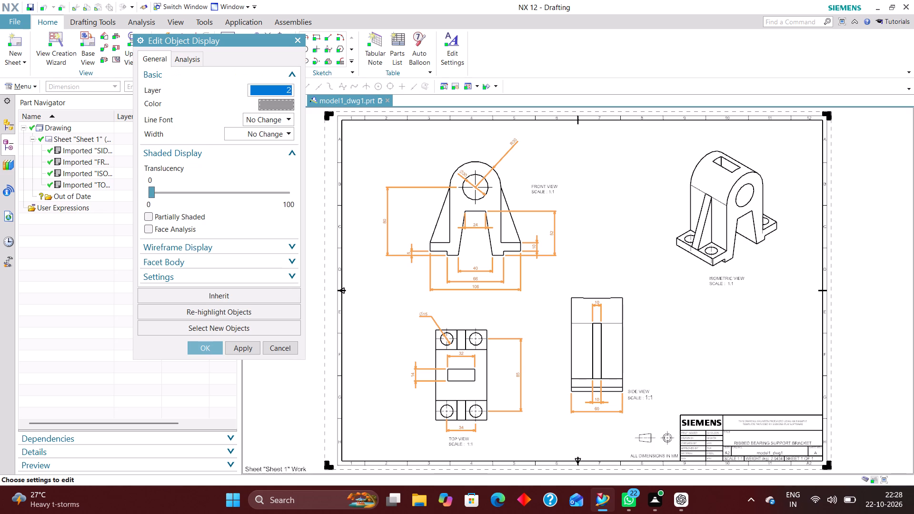
type("223")
key("Return")
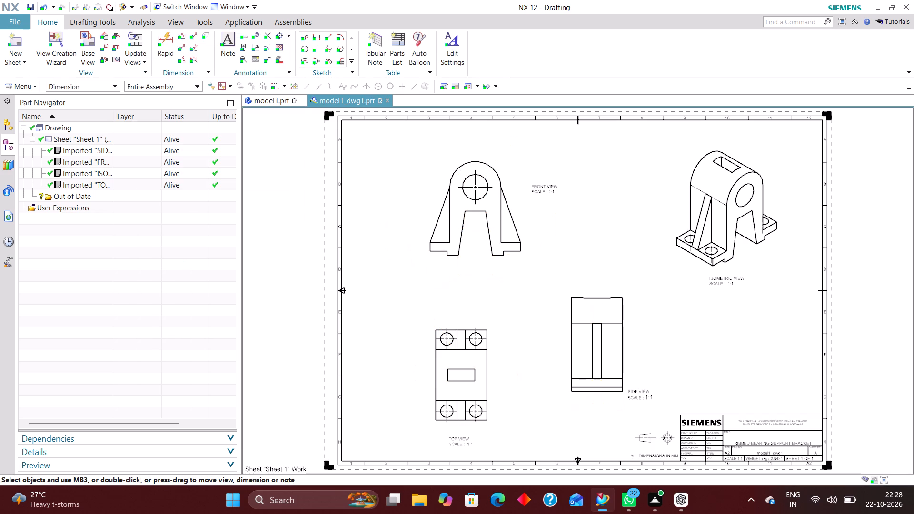
Select all notes on the sheet using the Note filter and move them to layer 224.
left_click(96, 87)
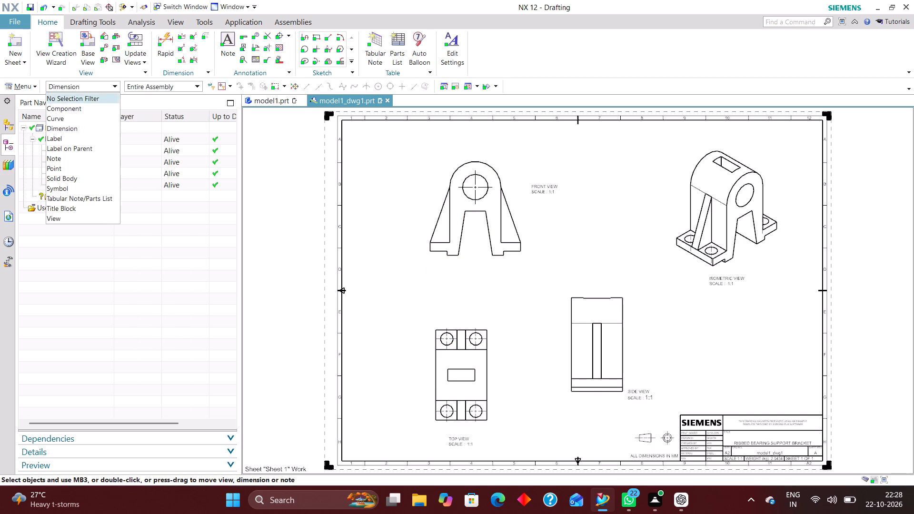
left_click(87, 157)
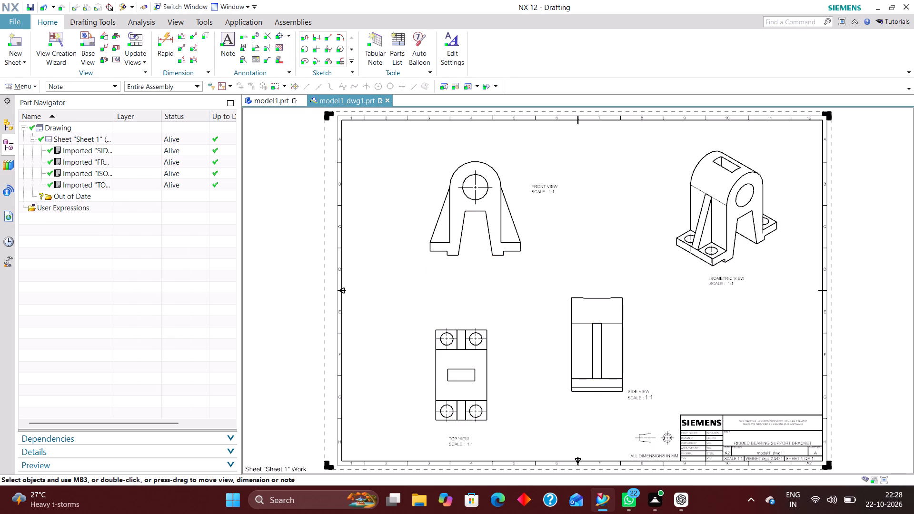
key("ctrl+a")
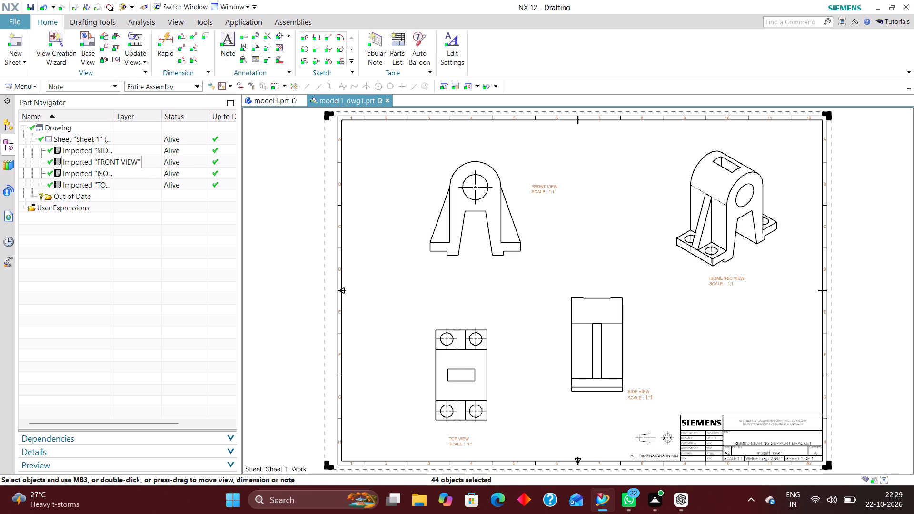
key("ctrl+j")
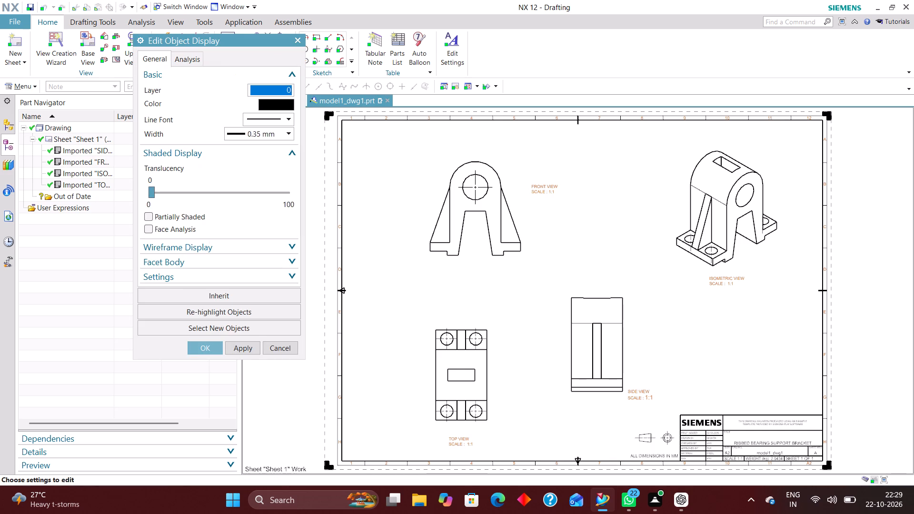
type("224")
key("Return")
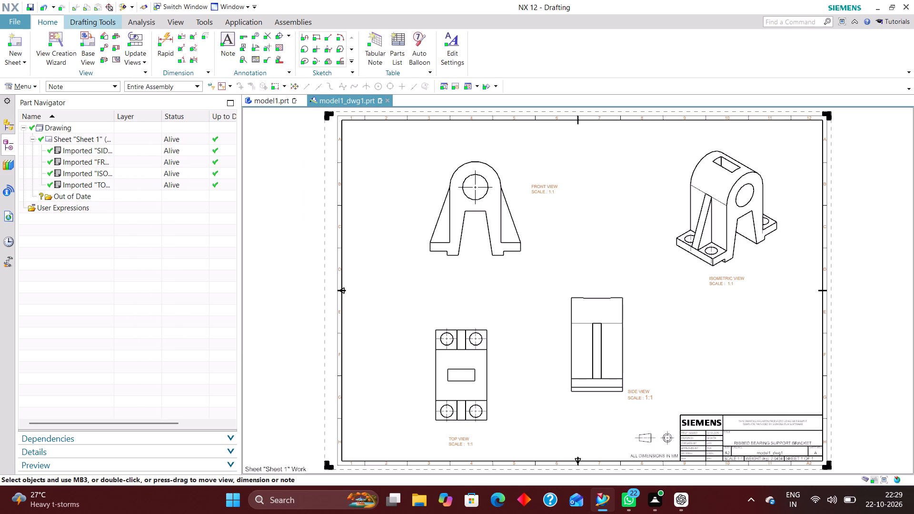
Select all symbols on the sheet using the Symbol filter and move them to layer 225.
left_click(97, 83)
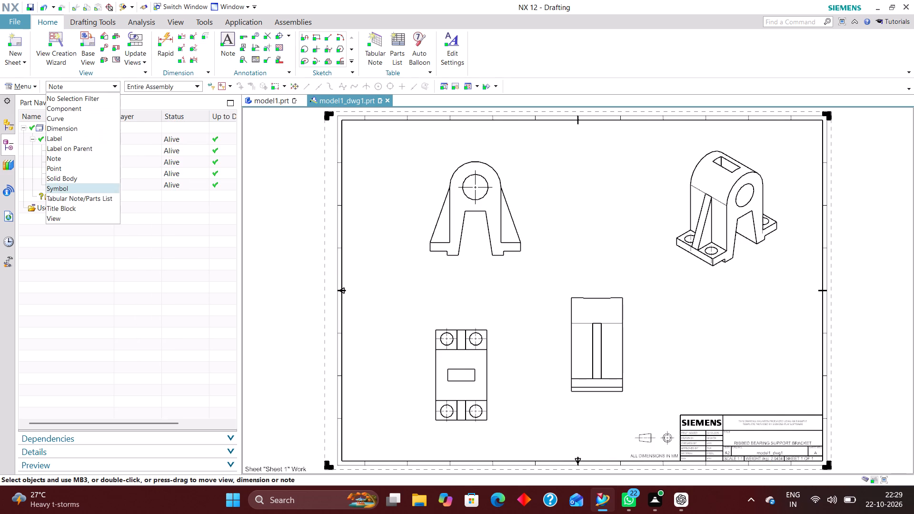
left_click(74, 185)
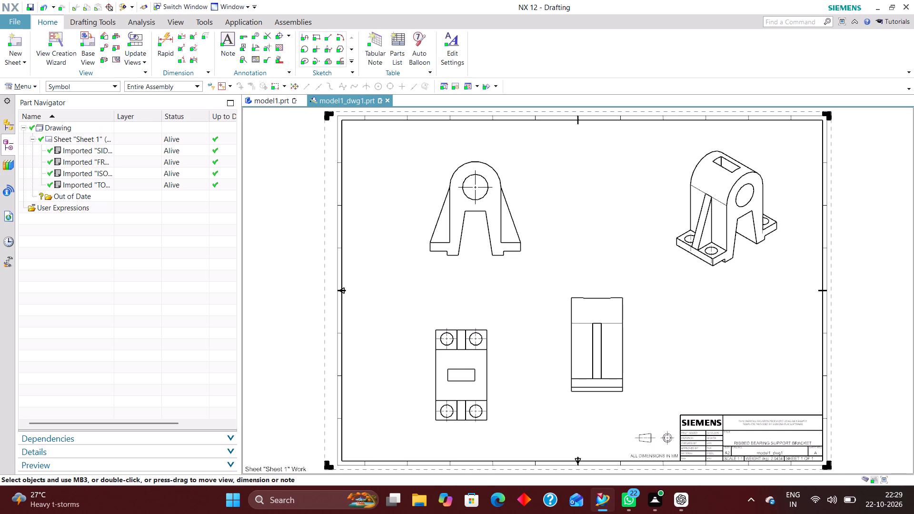
key("ctrl+a")
key("ctrl+j")
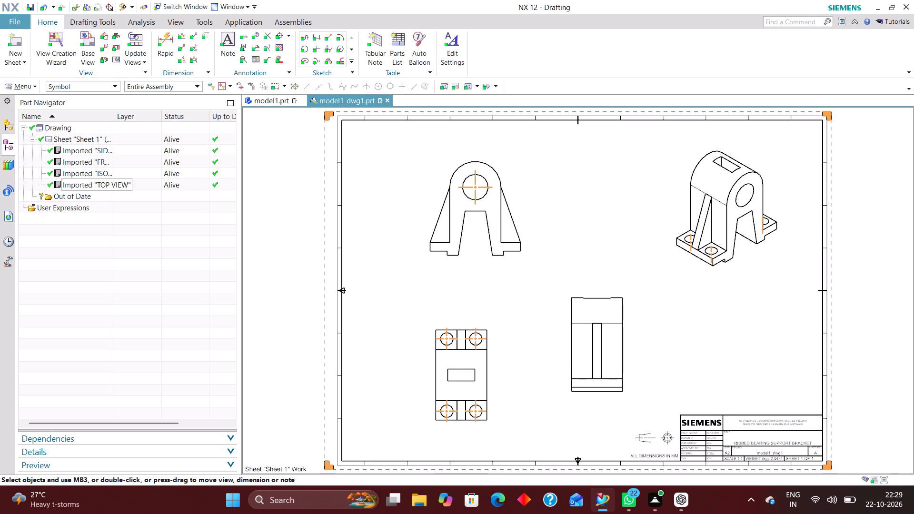
type("225")
key("Return")
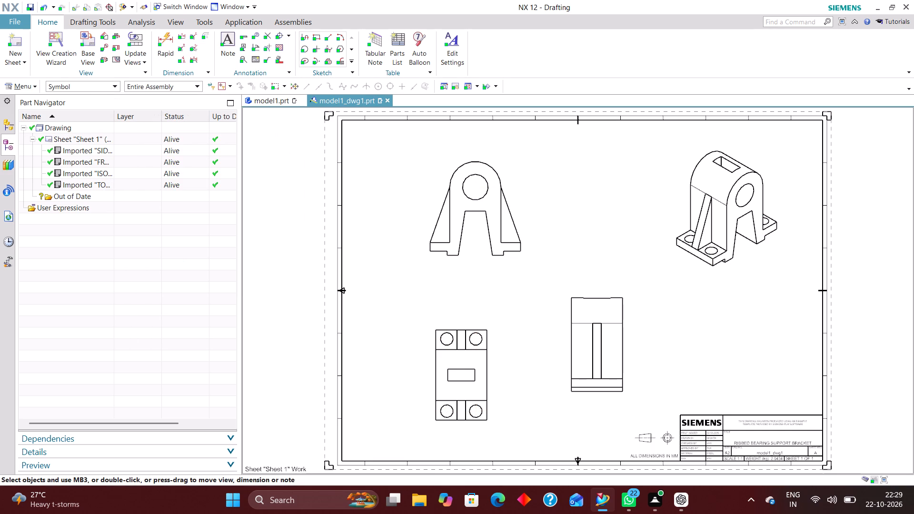
Select the title block using the Title Block filter and accept its object display settings with layer 256 and 0.70 mm width.
left_click(89, 85)
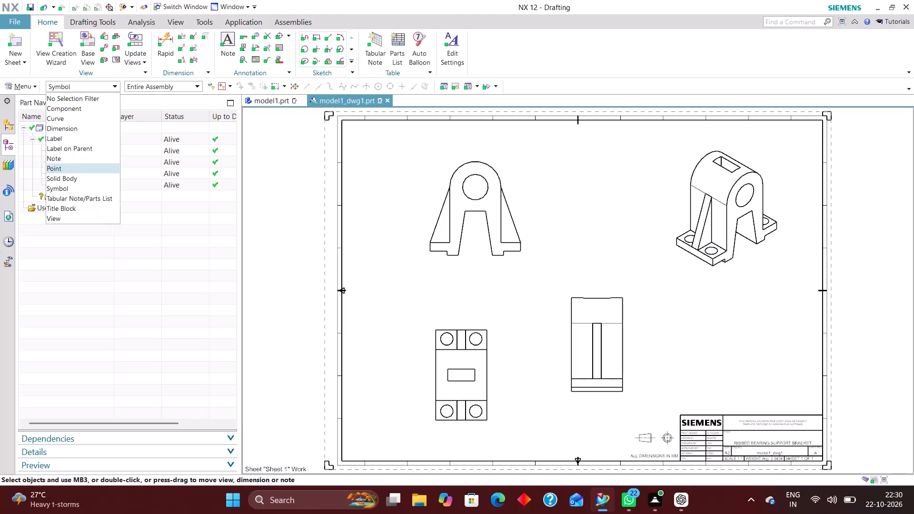
left_click(80, 209)
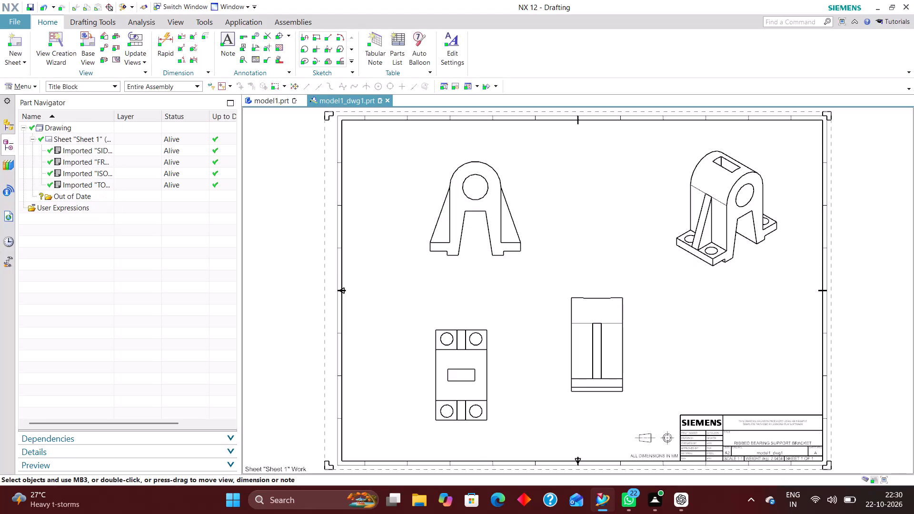
key("ctrl+a")
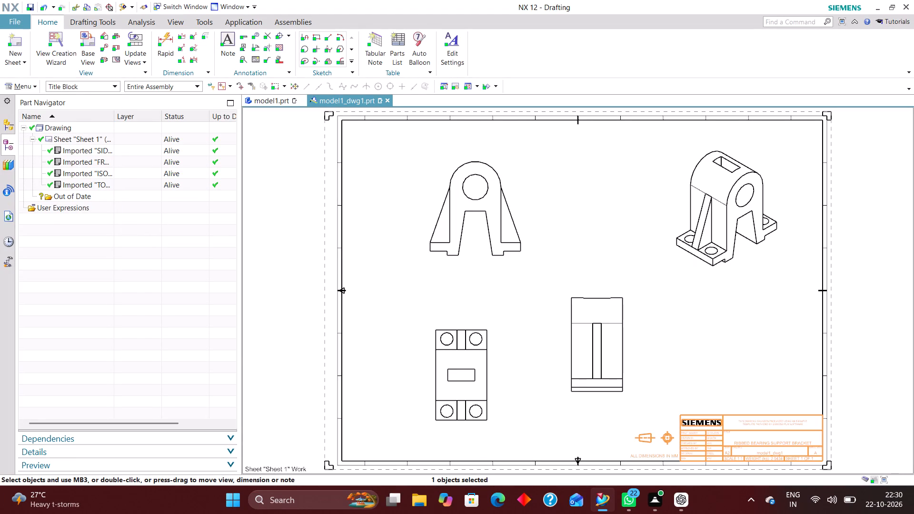
key("ctrl+j")
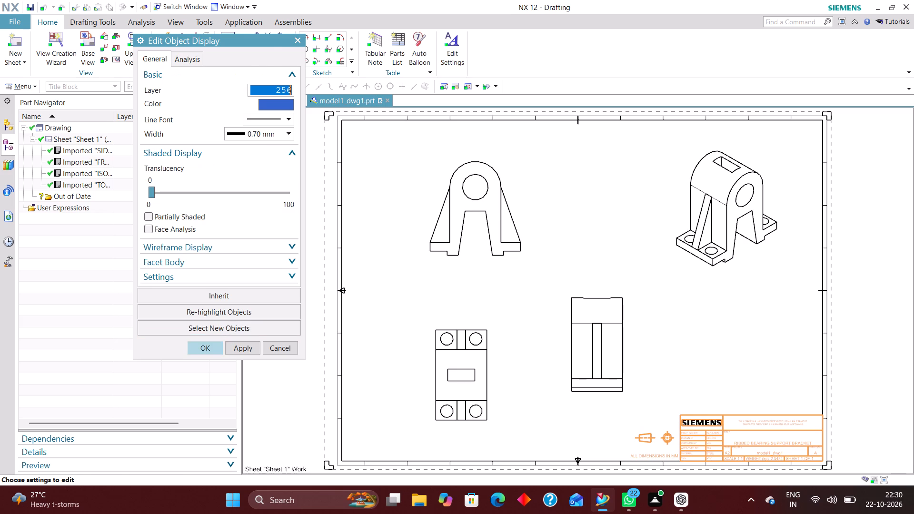
left_click(211, 349)
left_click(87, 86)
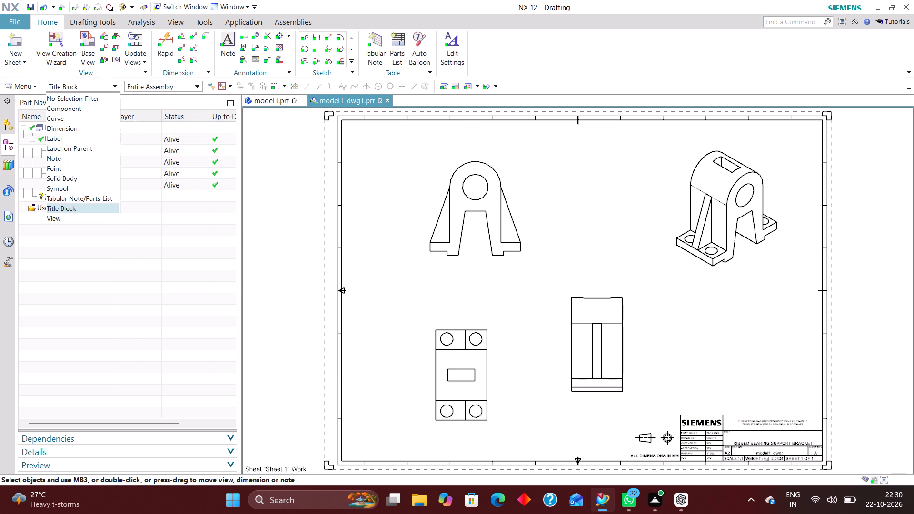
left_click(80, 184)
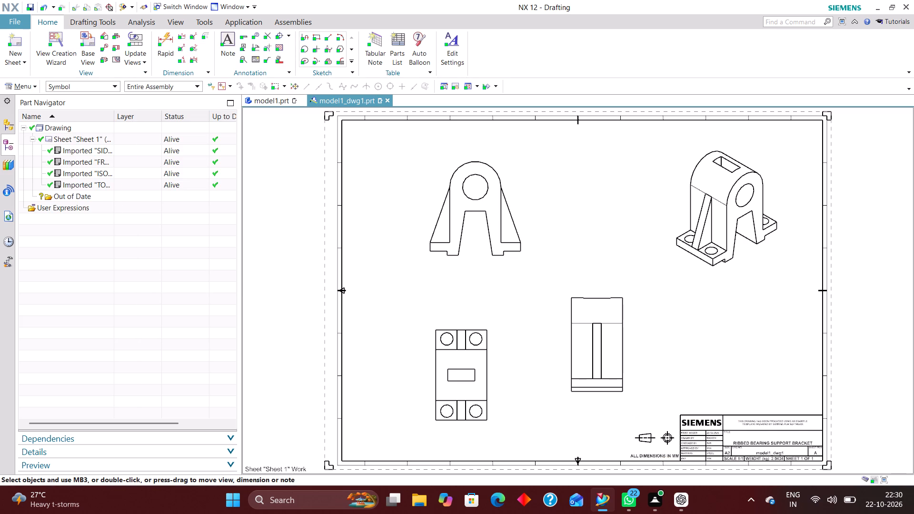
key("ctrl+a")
Reset to No Selection Filter and make layers 223, 224 and 225 visible in Layer Settings.
left_click(85, 85)
left_click(82, 94)
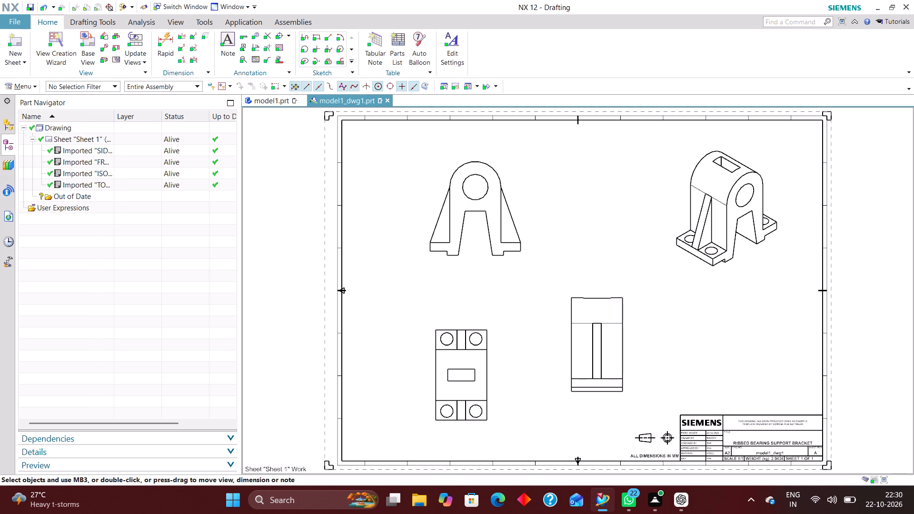
key("ctrl+l")
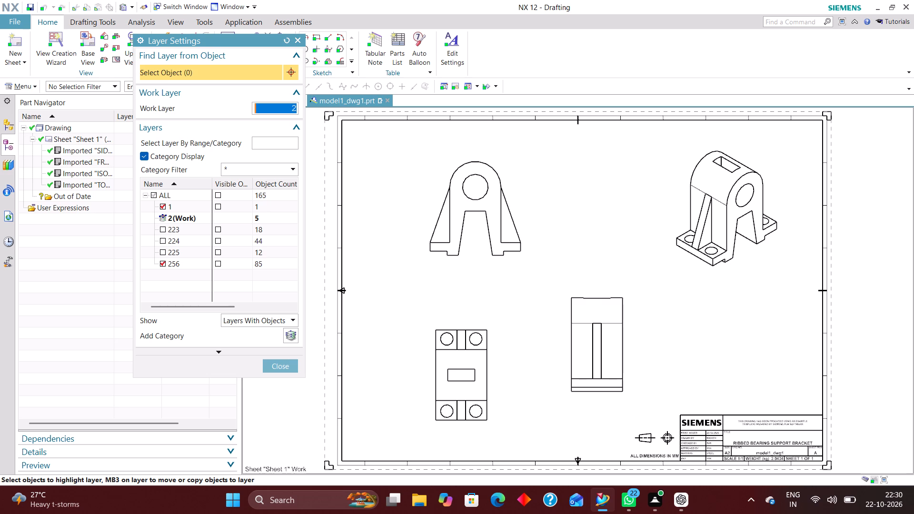
left_click(165, 228)
left_click(166, 243)
left_click(166, 253)
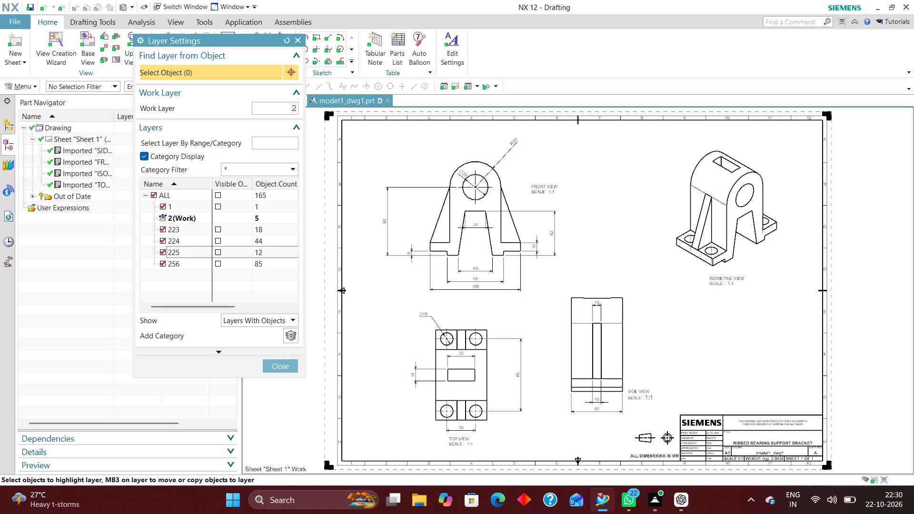
Switch layers 256, 225, 224 and 223 off and on one at a time to check their contents, and close Layer Settings.
left_click(165, 267)
left_click(165, 266)
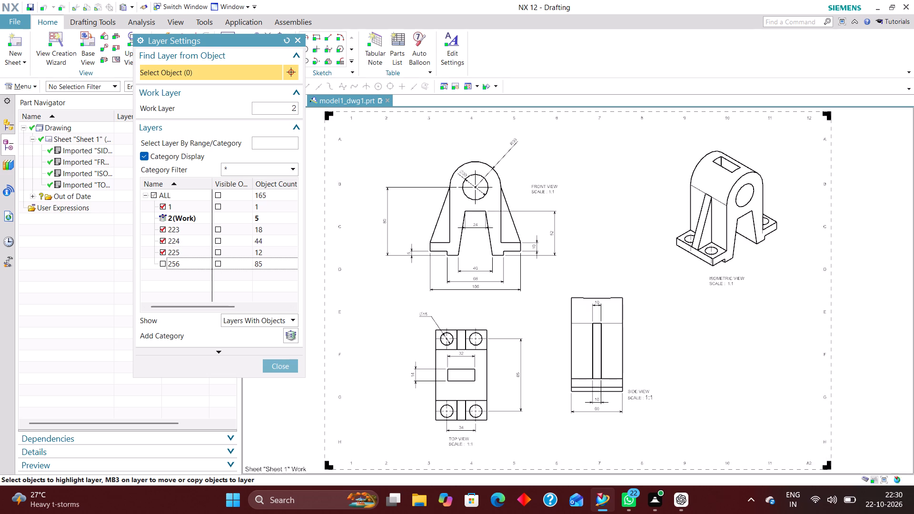
left_click(159, 251)
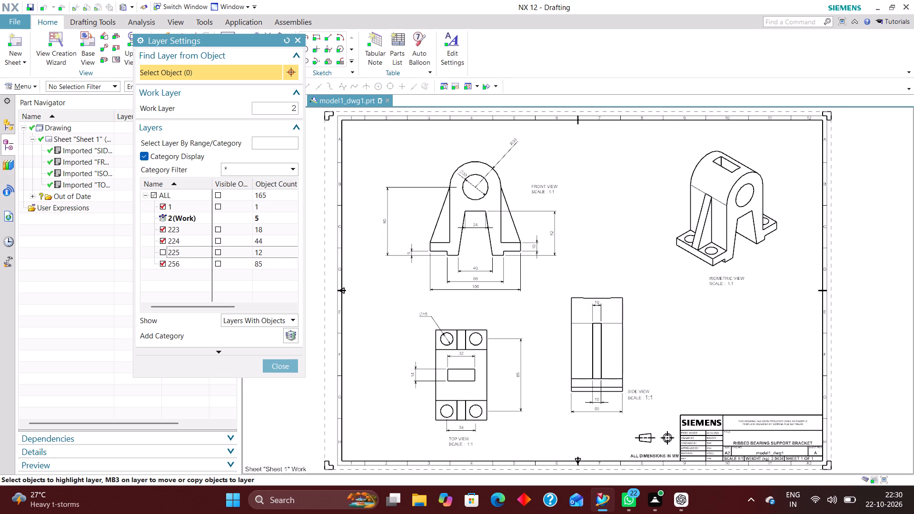
left_click(159, 251)
left_click(159, 239)
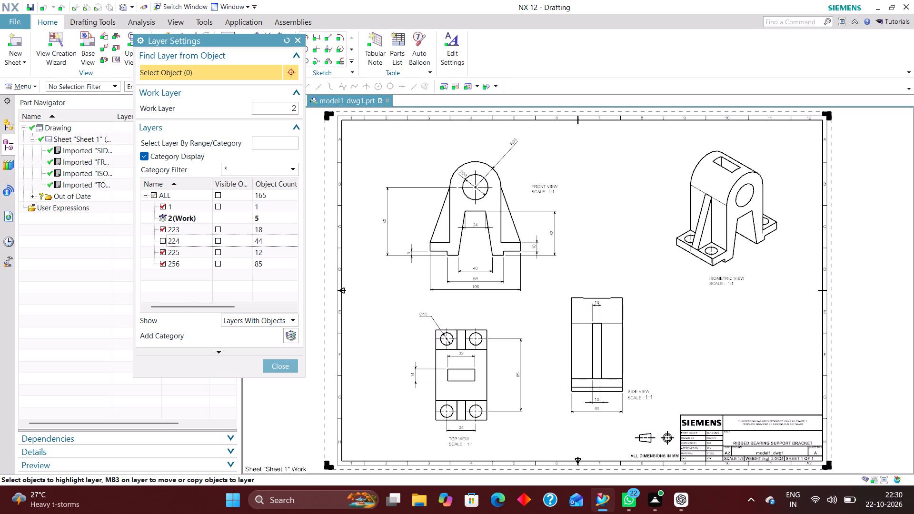
left_click(159, 239)
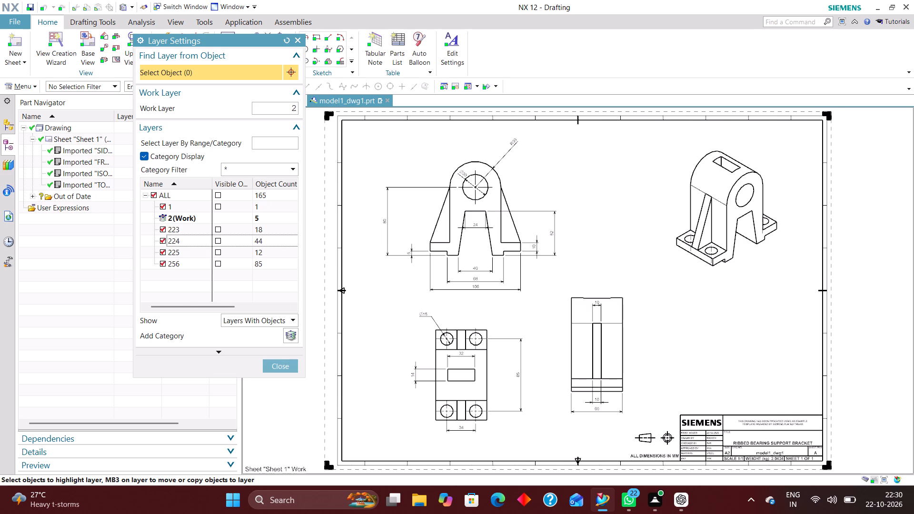
left_click(164, 229)
left_click(164, 229)
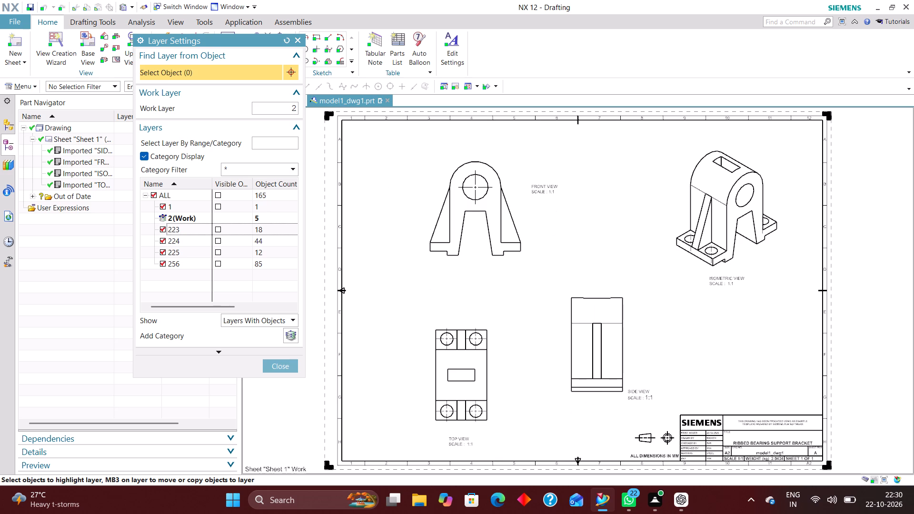
left_click(295, 367)
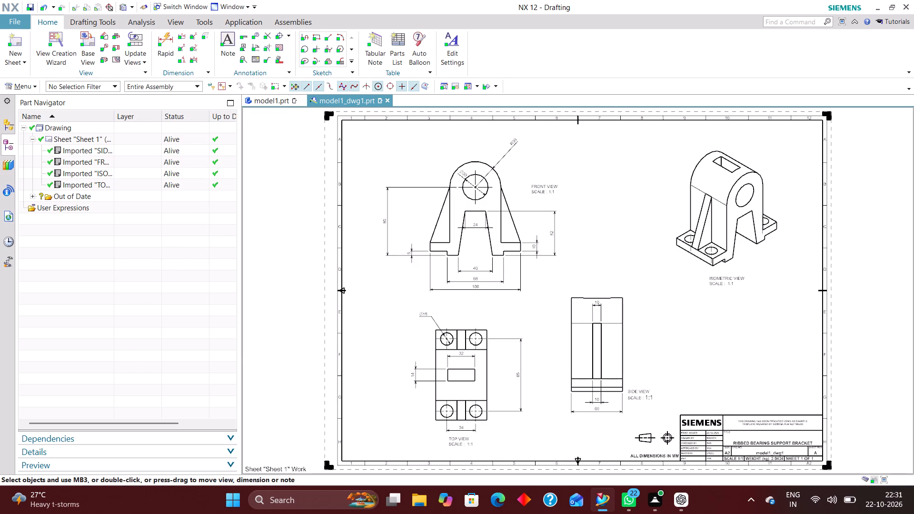
Open the choices for the selection filter.
left_click(103, 88)
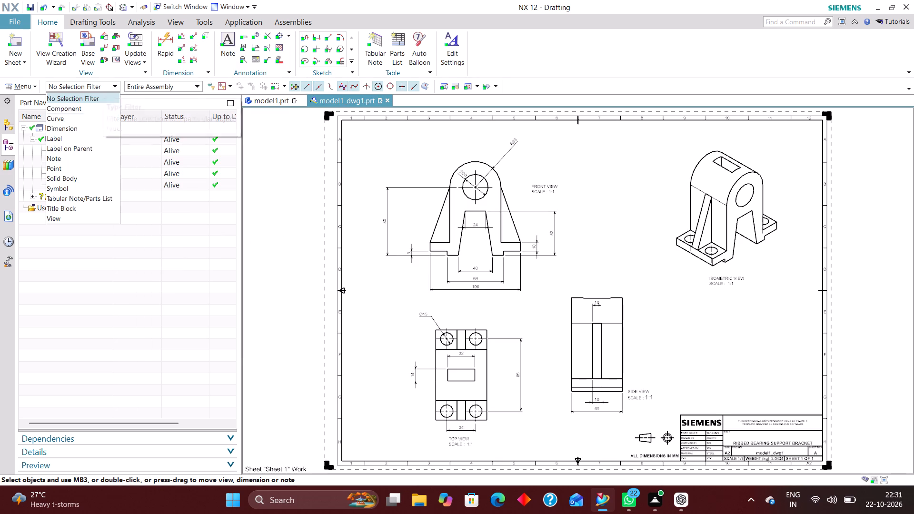
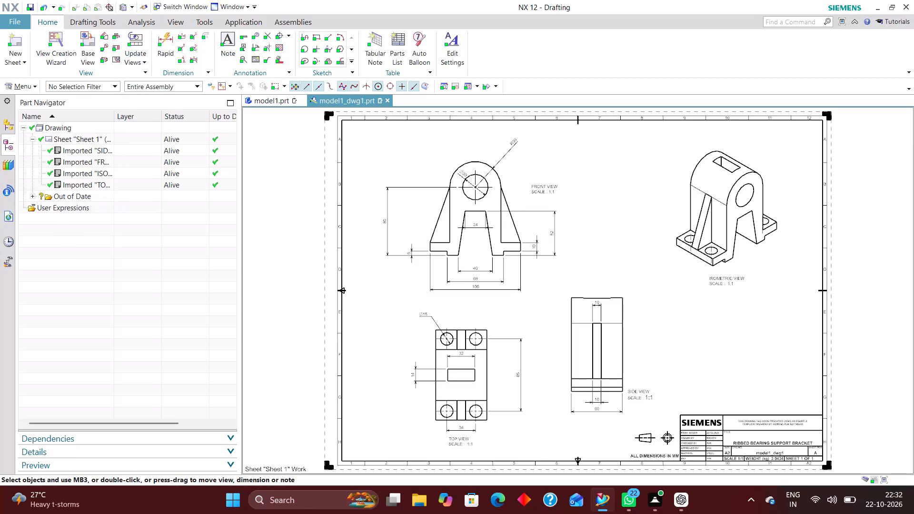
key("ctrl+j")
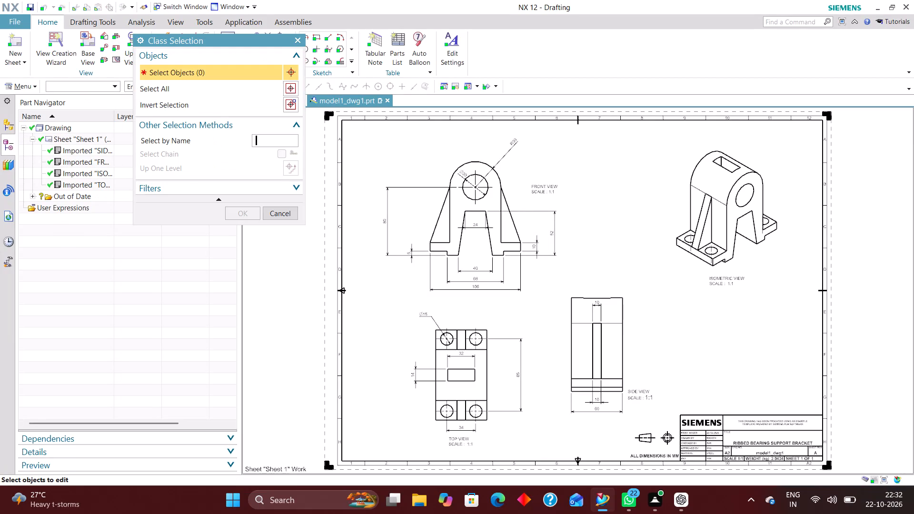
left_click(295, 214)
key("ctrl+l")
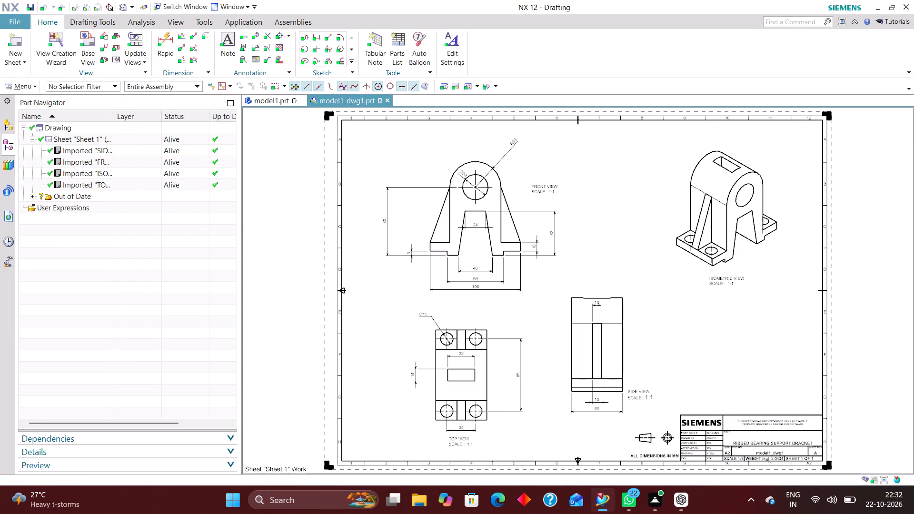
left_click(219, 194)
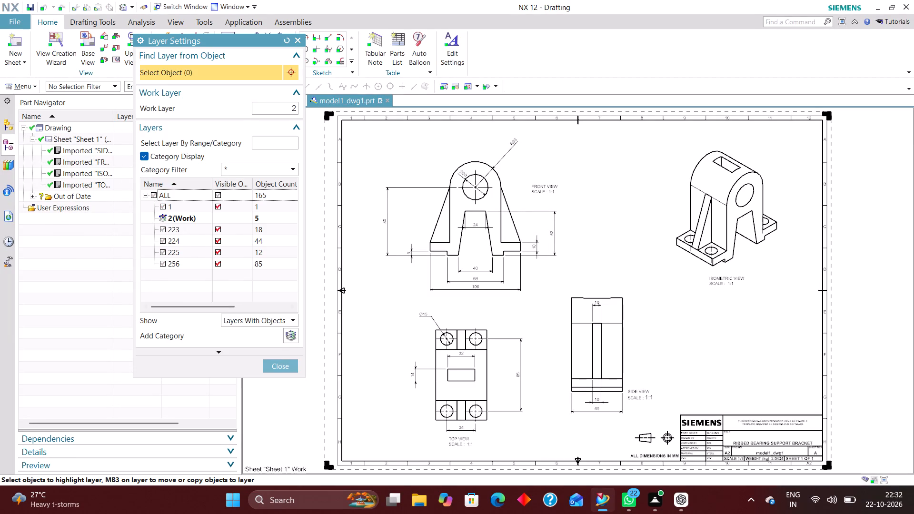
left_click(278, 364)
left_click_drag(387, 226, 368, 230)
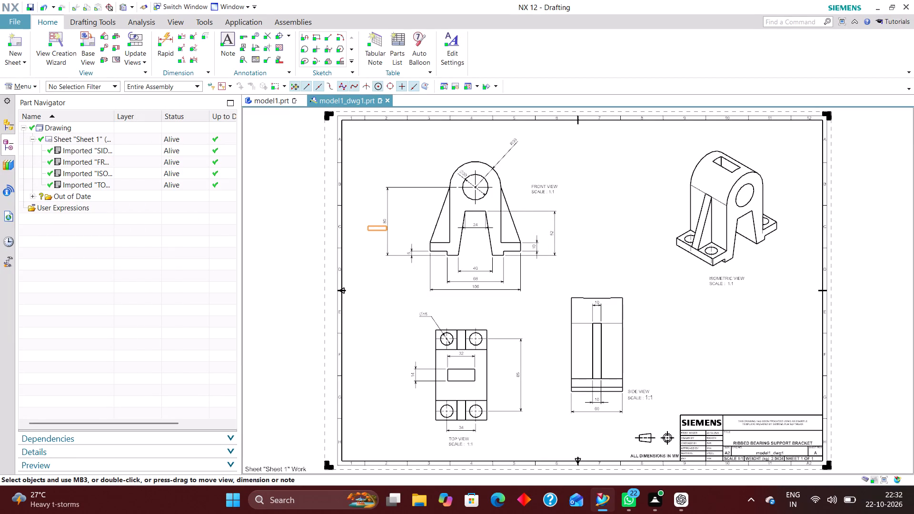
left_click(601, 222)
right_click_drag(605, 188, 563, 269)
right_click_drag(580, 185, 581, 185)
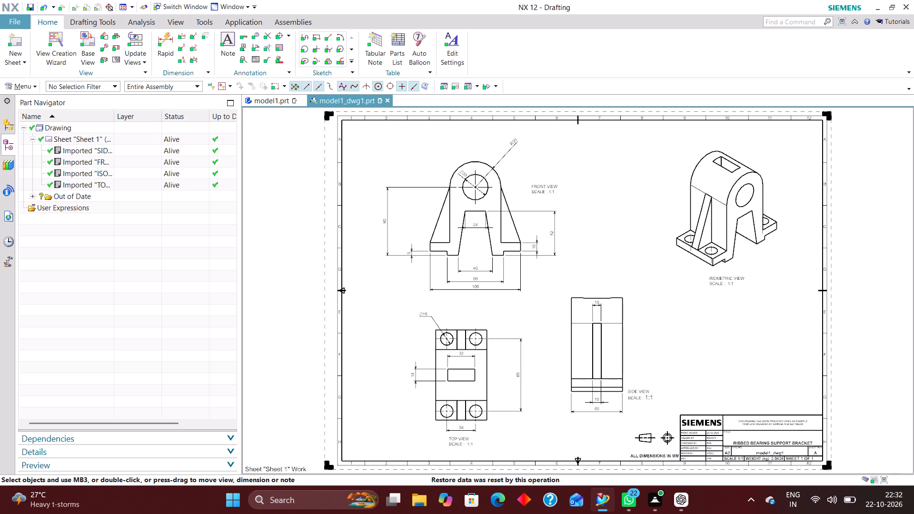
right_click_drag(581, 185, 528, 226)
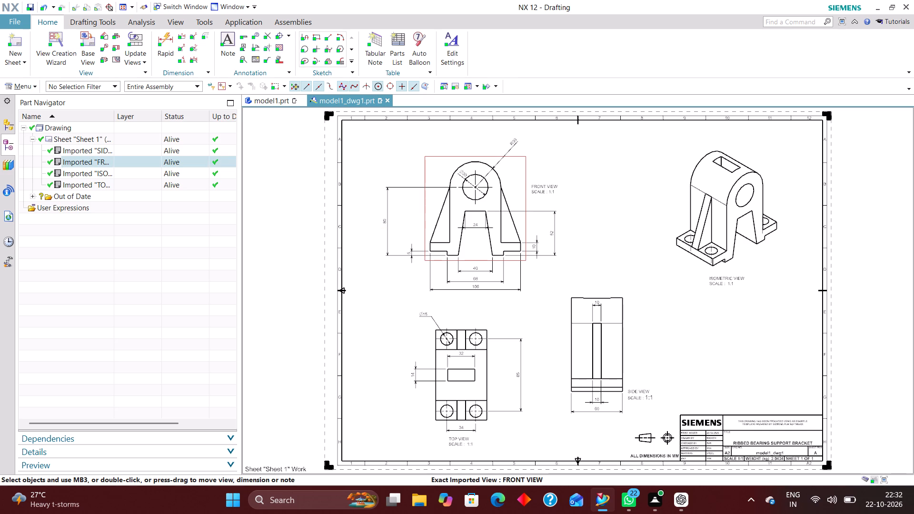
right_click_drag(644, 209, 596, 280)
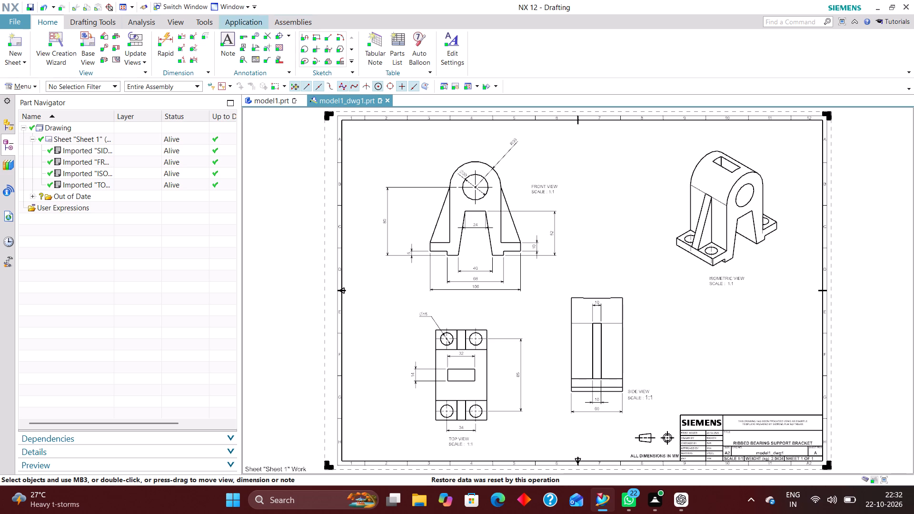
Switch to the model1.prt part and stop the journal recording.
left_click(275, 98)
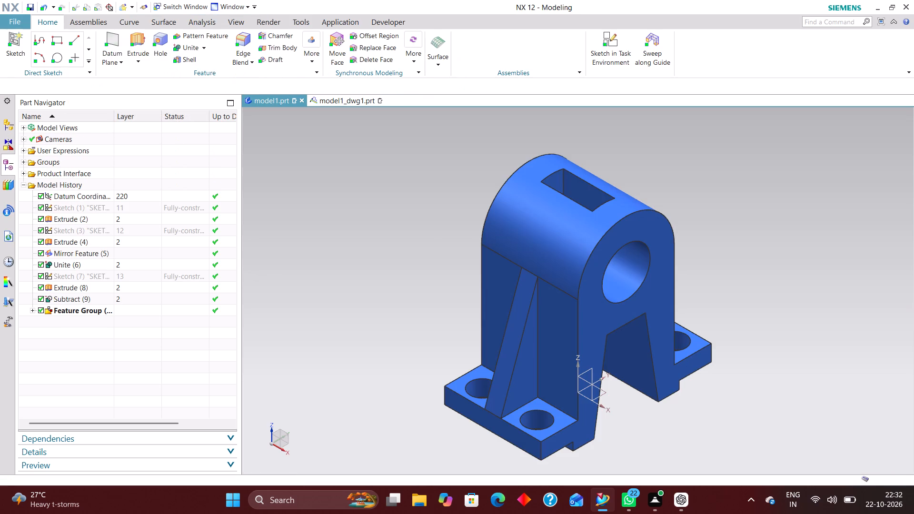
left_click(394, 20)
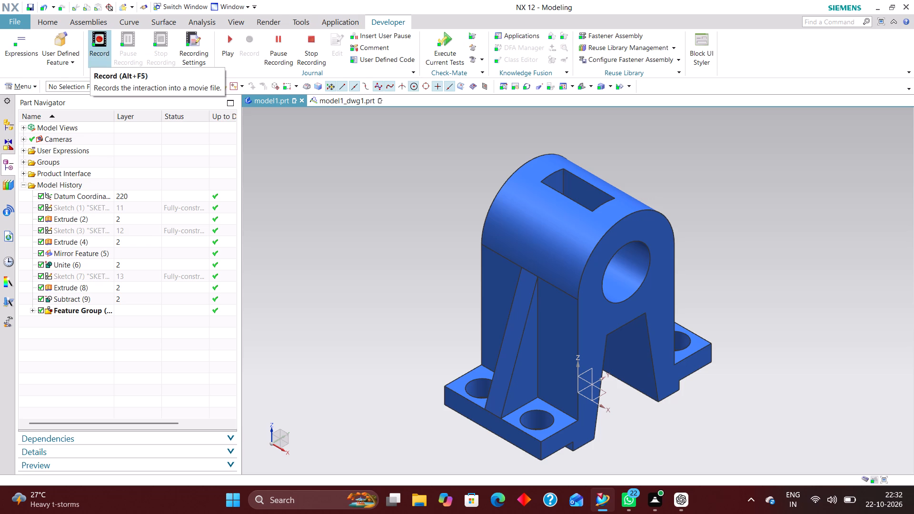
left_click(311, 40)
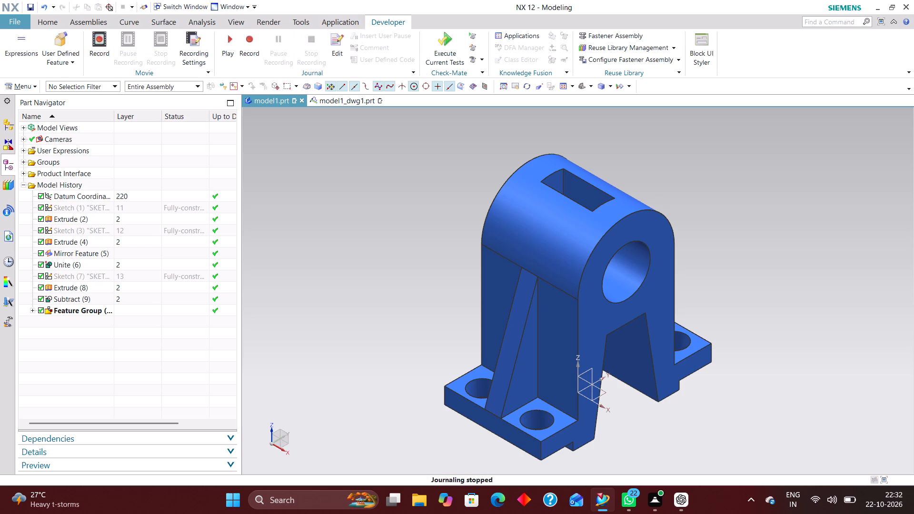
Return to the model1_dwg1 drawing, start Save As, and name the model part Ribbed Bearing Support Bracket in its current folder.
left_click(334, 99)
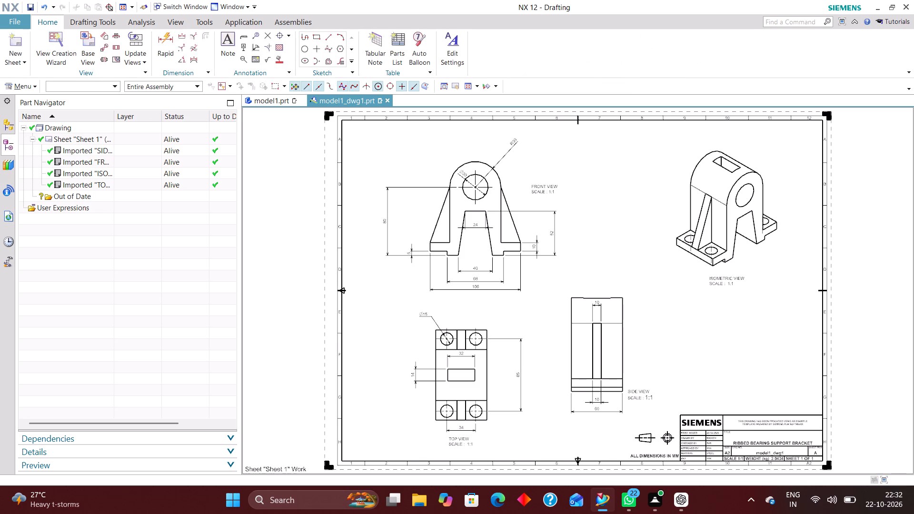
left_click(18, 19)
left_click(48, 76)
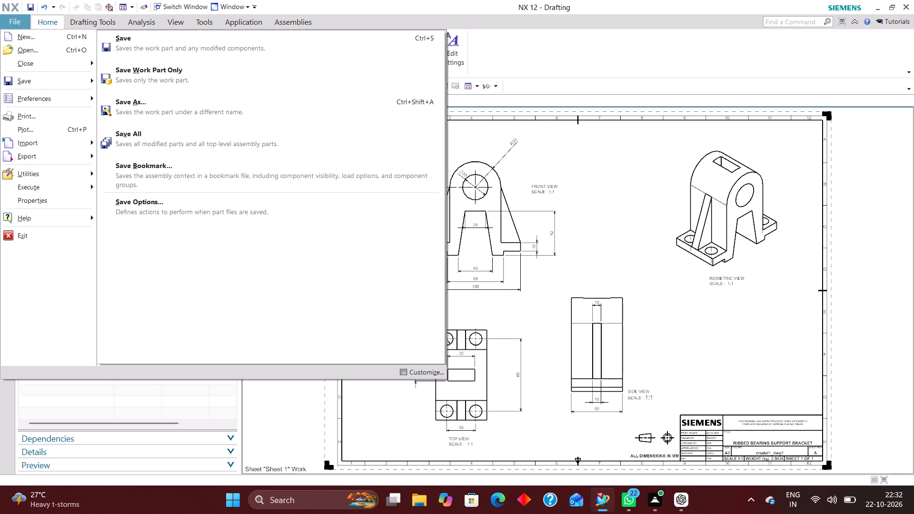
left_click(178, 102)
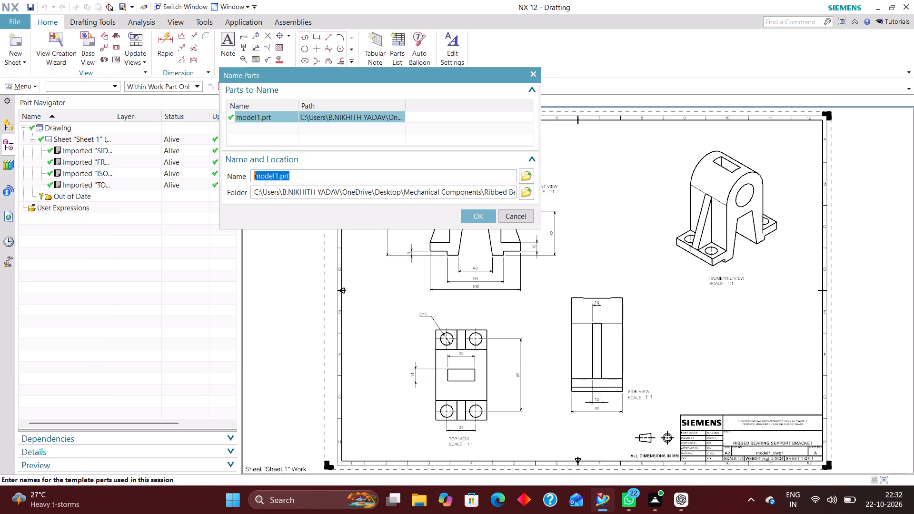
key("BackSpace")
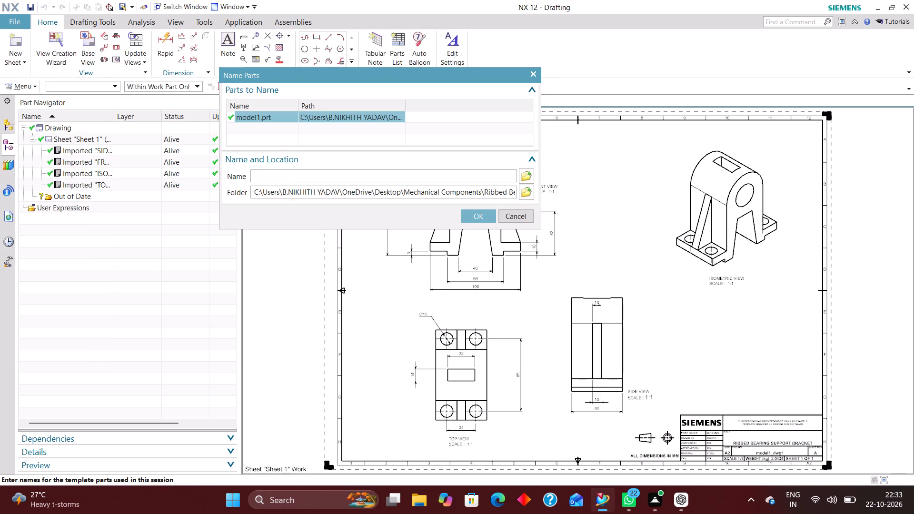
key("ctrl+v")
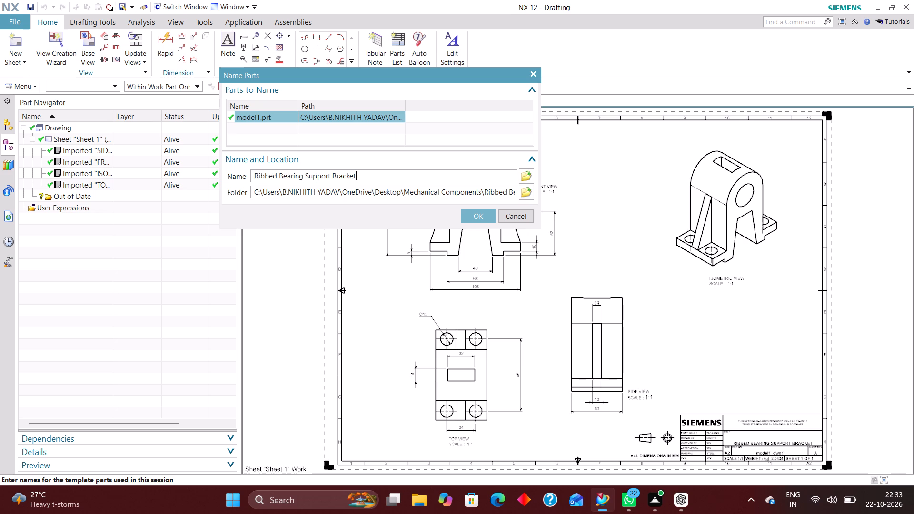
left_click(484, 217)
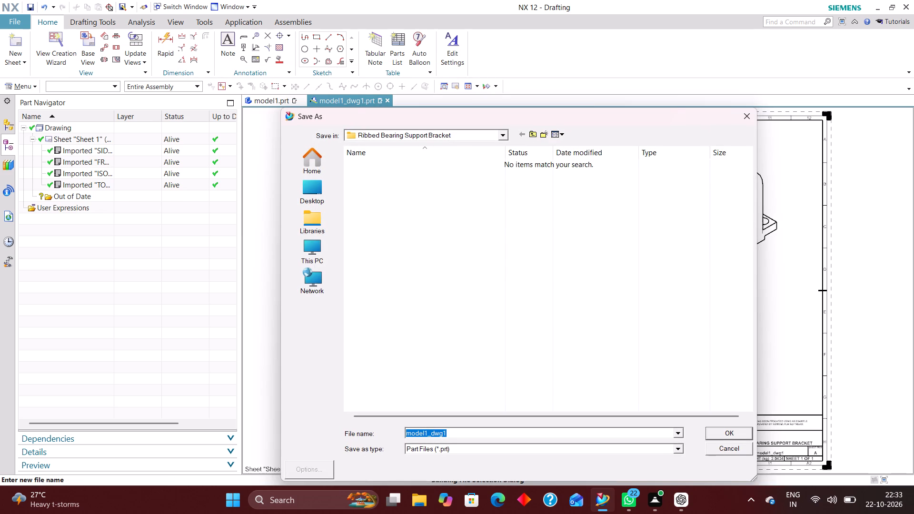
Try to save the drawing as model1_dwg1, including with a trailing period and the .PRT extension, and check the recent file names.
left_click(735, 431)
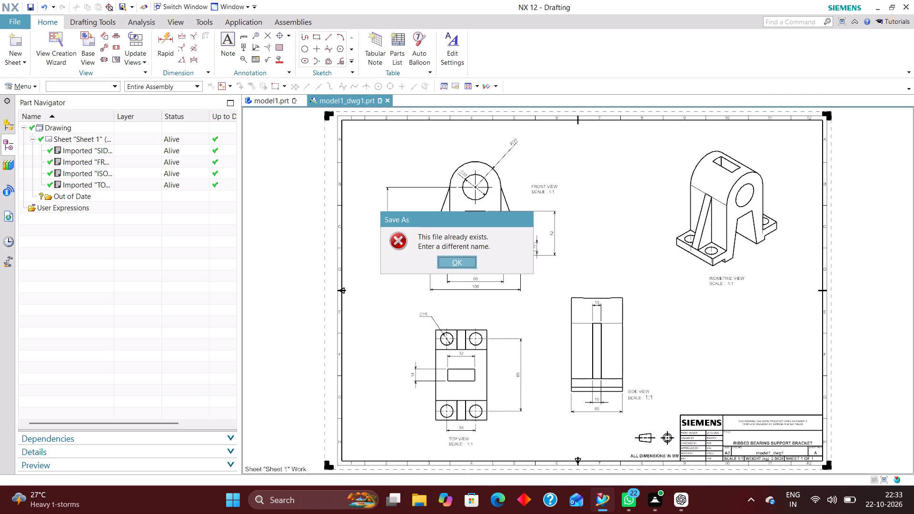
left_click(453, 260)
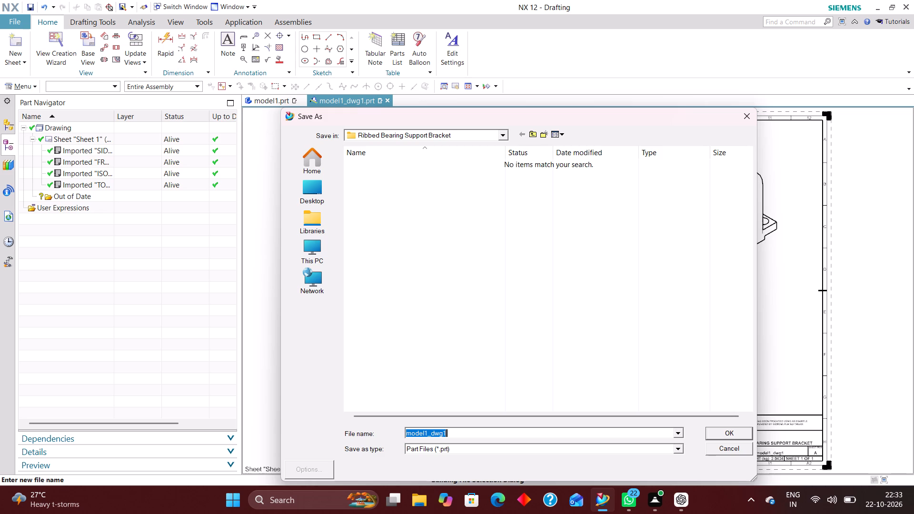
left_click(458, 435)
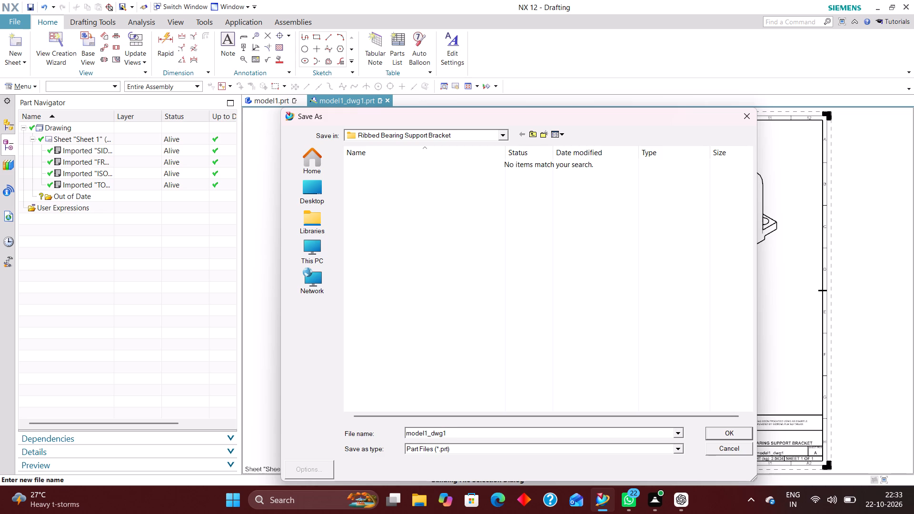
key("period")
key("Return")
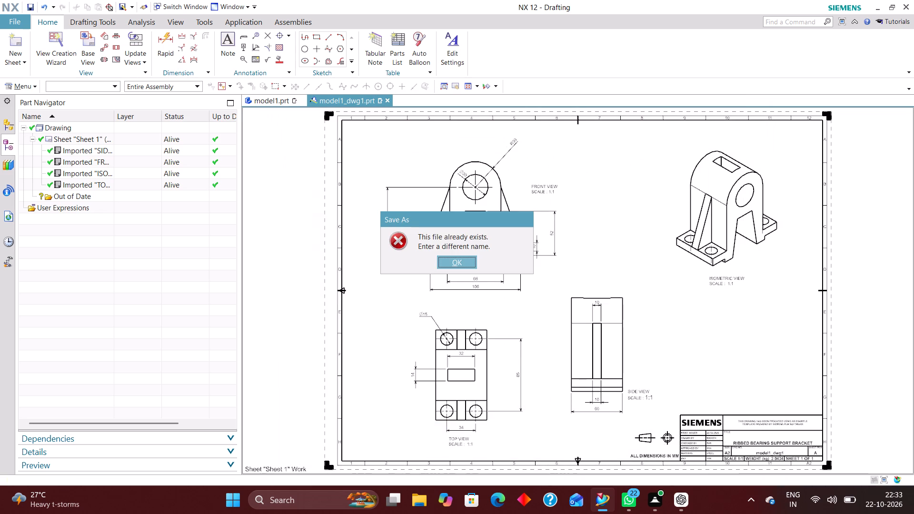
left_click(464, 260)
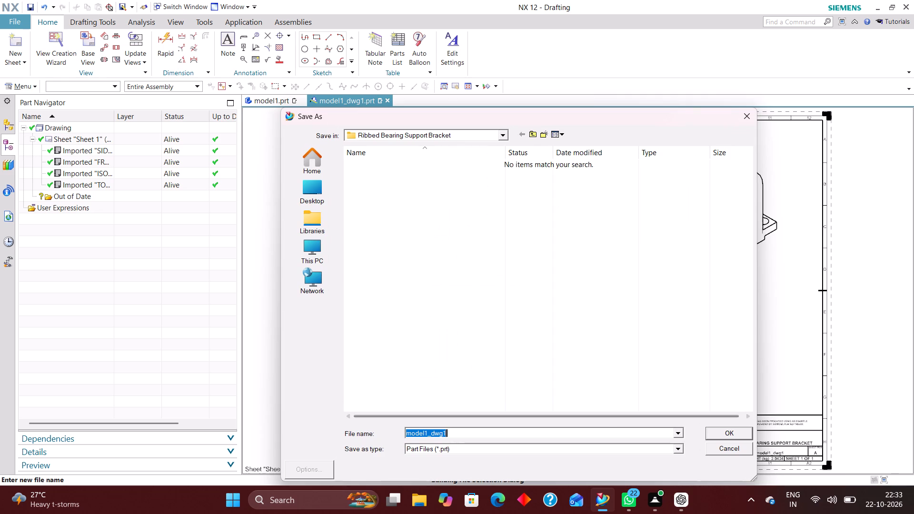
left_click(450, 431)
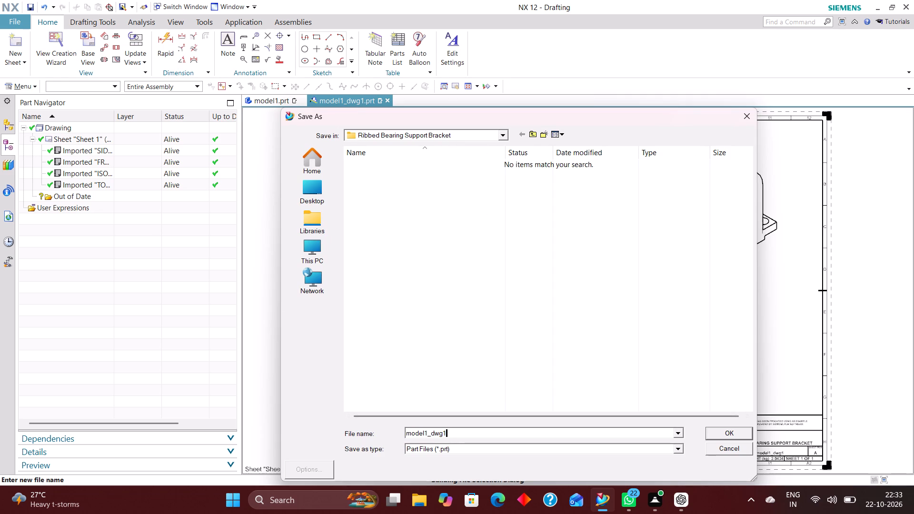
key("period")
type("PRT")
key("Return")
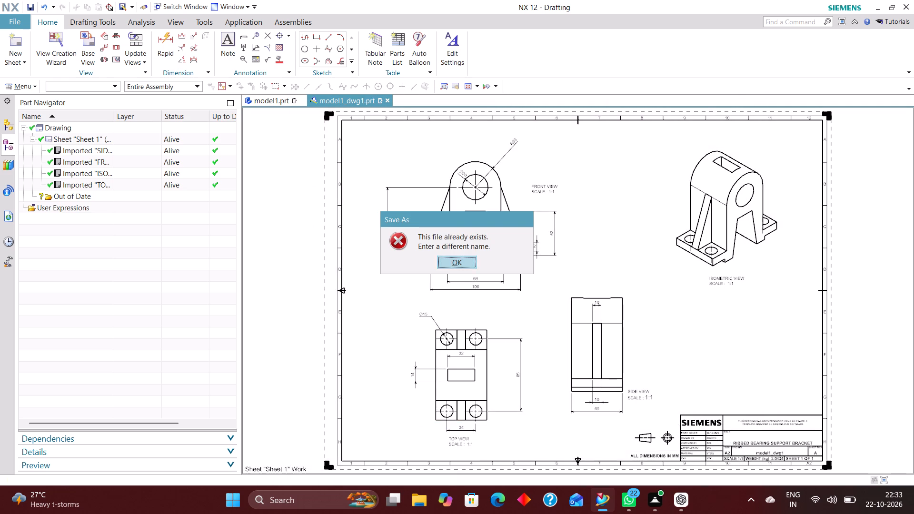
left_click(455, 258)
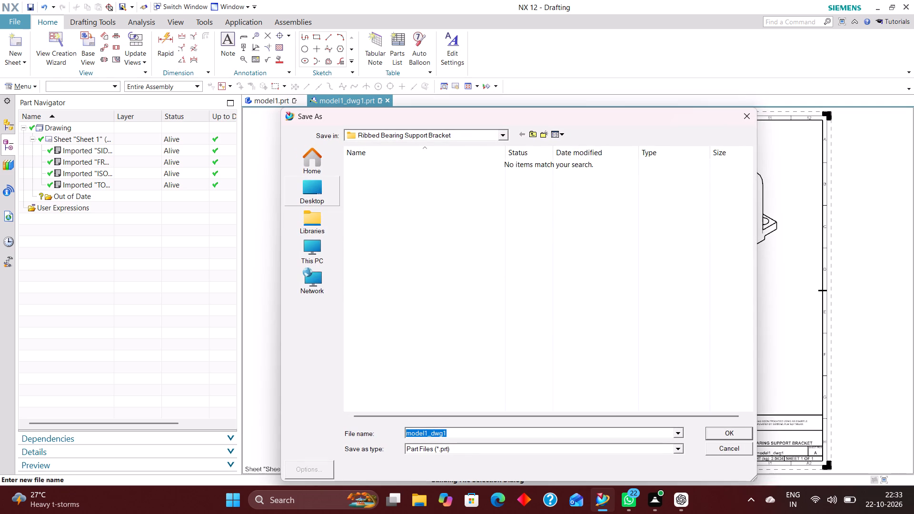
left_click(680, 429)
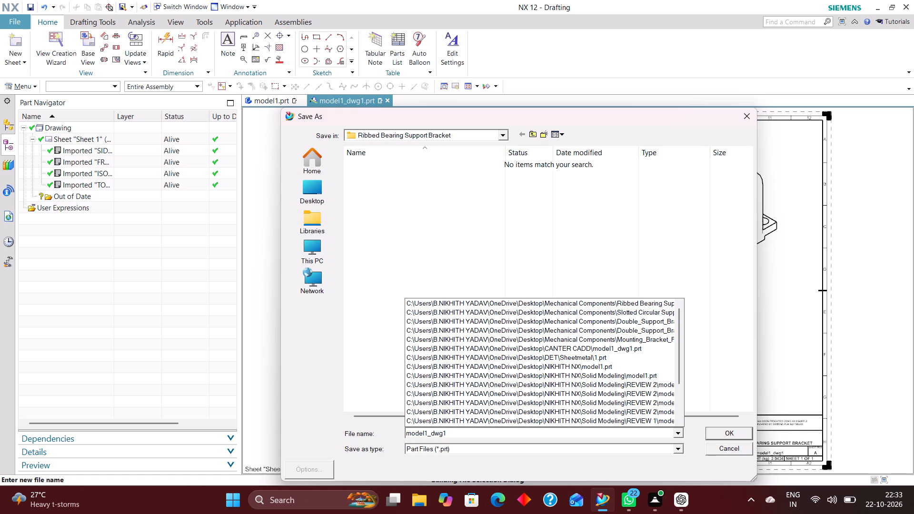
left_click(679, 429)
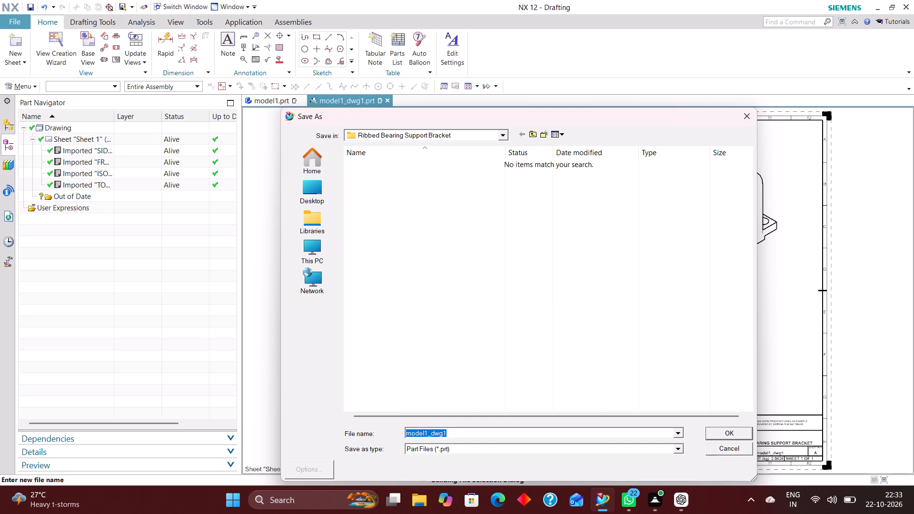
Save the drawing as Ribbed Bearing Support Bracket_dwg1 in the Ribbed Bearing Support Bracket folder.
left_click(427, 434)
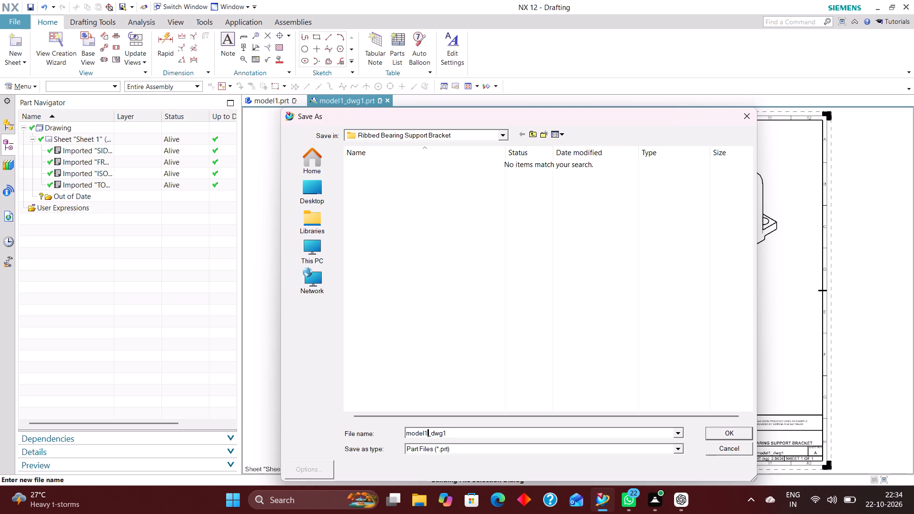
key("BackSpace")
key("BackSpace")
key("BackSpace")
key("BackSpace")
key("BackSpace")
key("BackSpace")
key("ctrl+v")
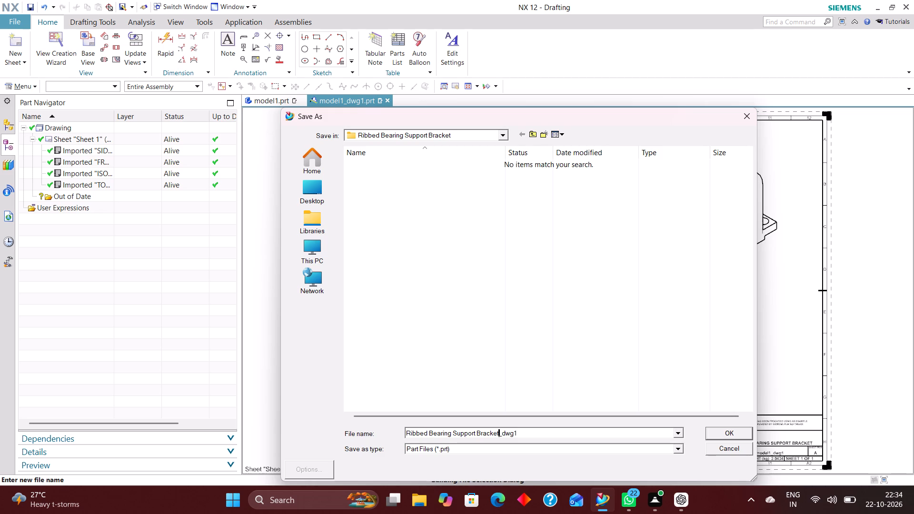
left_click(737, 433)
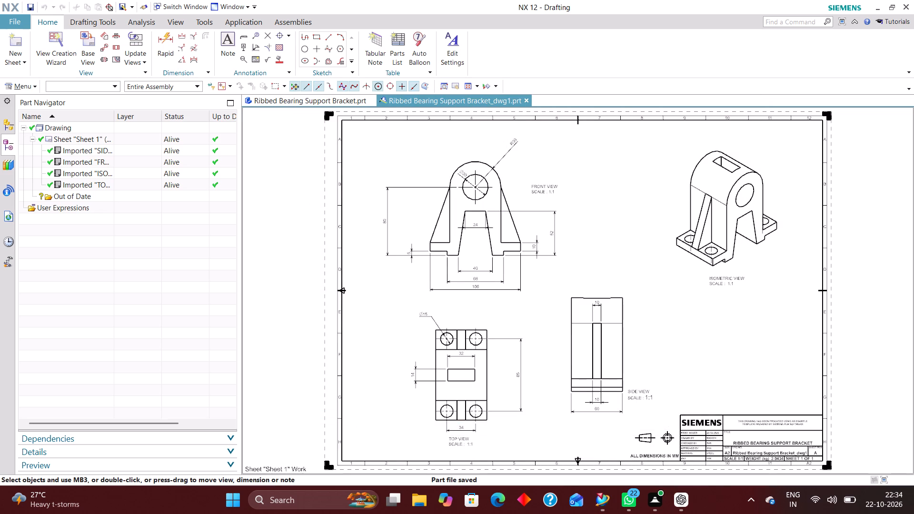